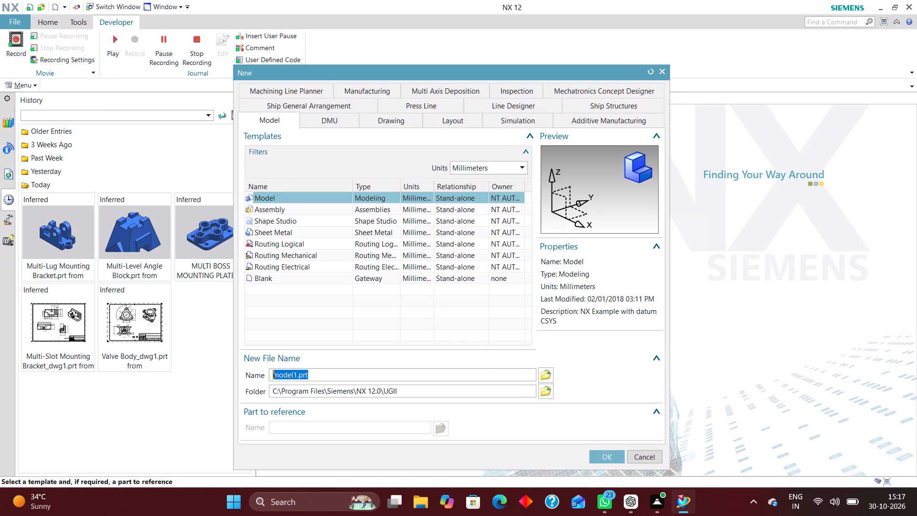
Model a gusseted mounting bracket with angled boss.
Create a new millimetre part from the Model template as model1.prt.
left_click(611, 458)
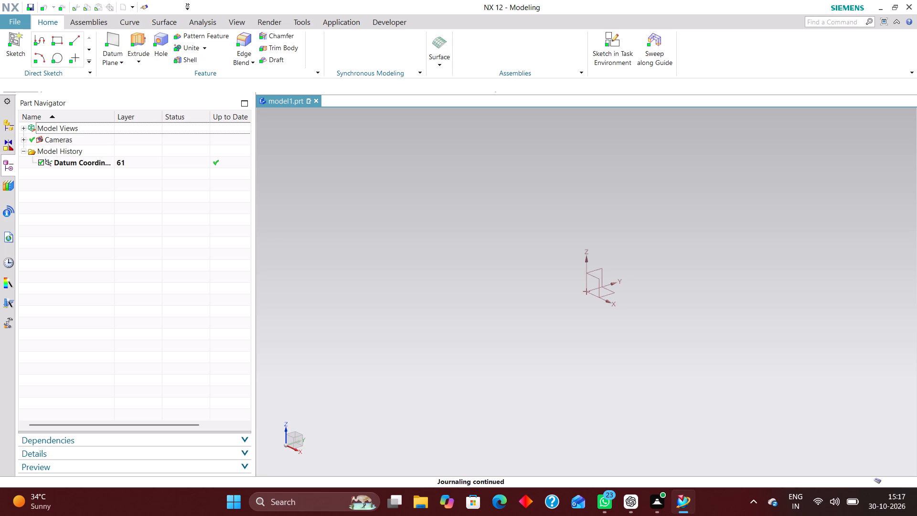
Set sketch preferences to show dimension labels as Value, with Continuous Auto Dimensioning and Display Auto Dimensions turned off.
left_click(31, 87)
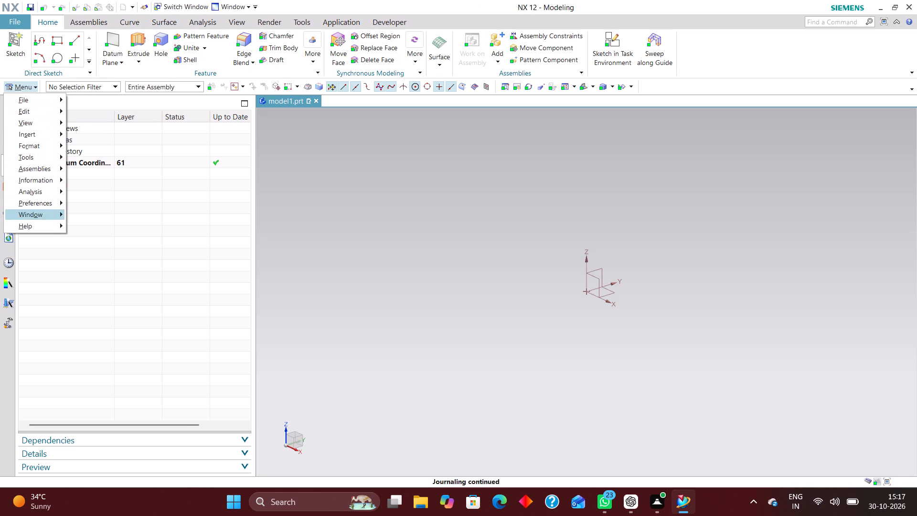
left_click(49, 203)
left_click(123, 206)
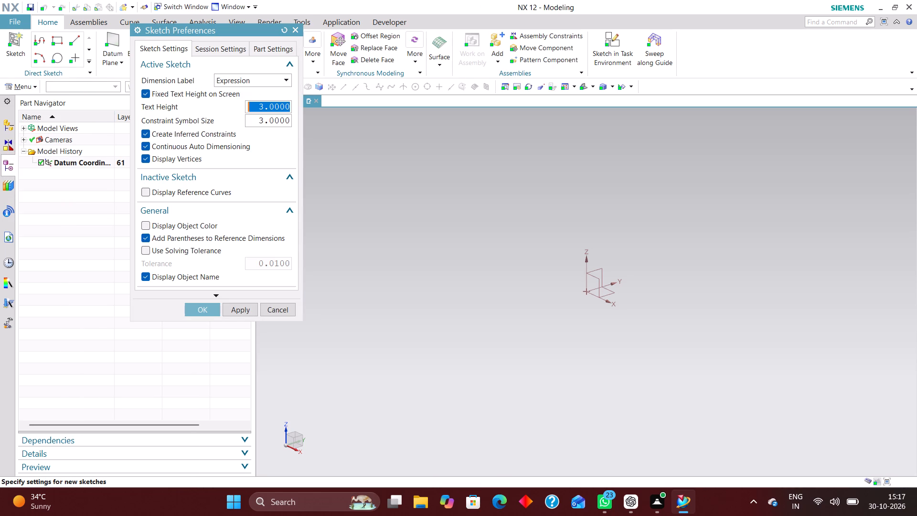
left_click(236, 79)
left_click(238, 110)
left_click(202, 146)
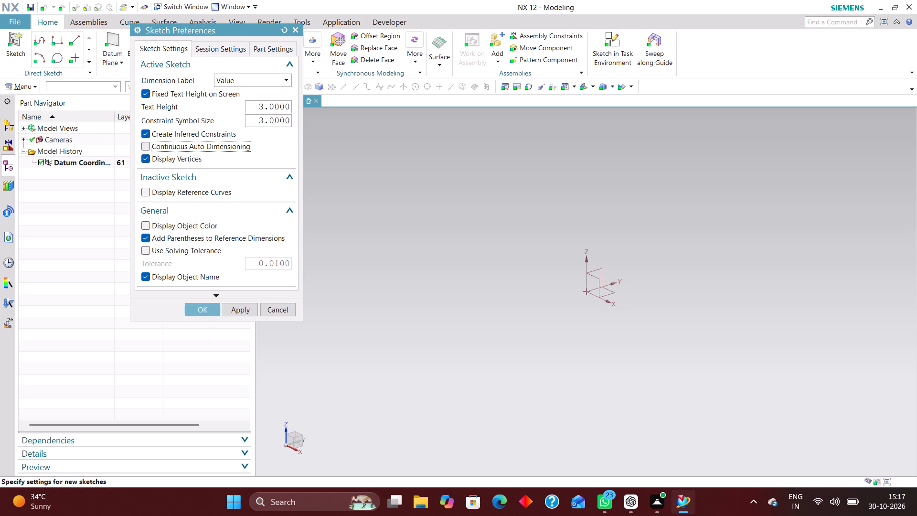
left_click(224, 46)
left_click(205, 130)
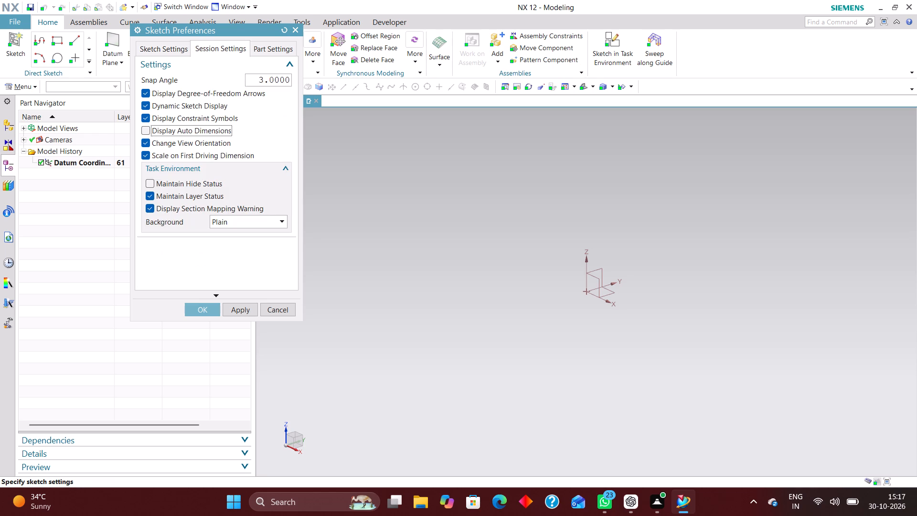
left_click(206, 313)
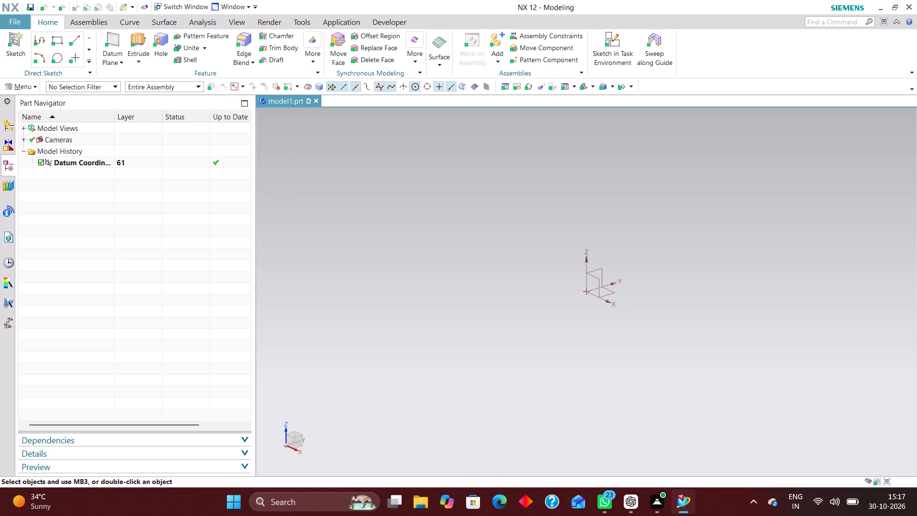
Create a sketch in the task environment on the XZ datum plane.
left_click(608, 35)
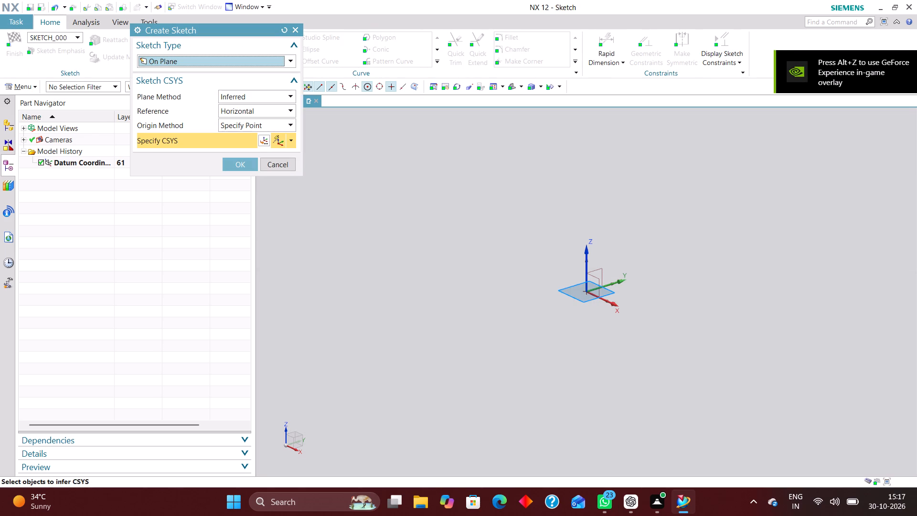
left_click(599, 277)
left_click(243, 165)
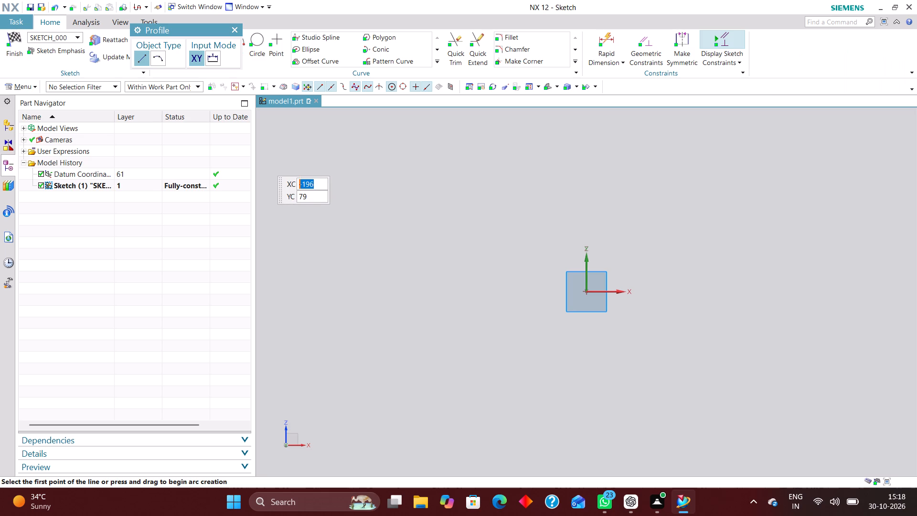
Draw a two-corner rectangle about 78 mm wide, extending below the X axis and spanning the Z axis.
left_click_drag(190, 33, 189, 114)
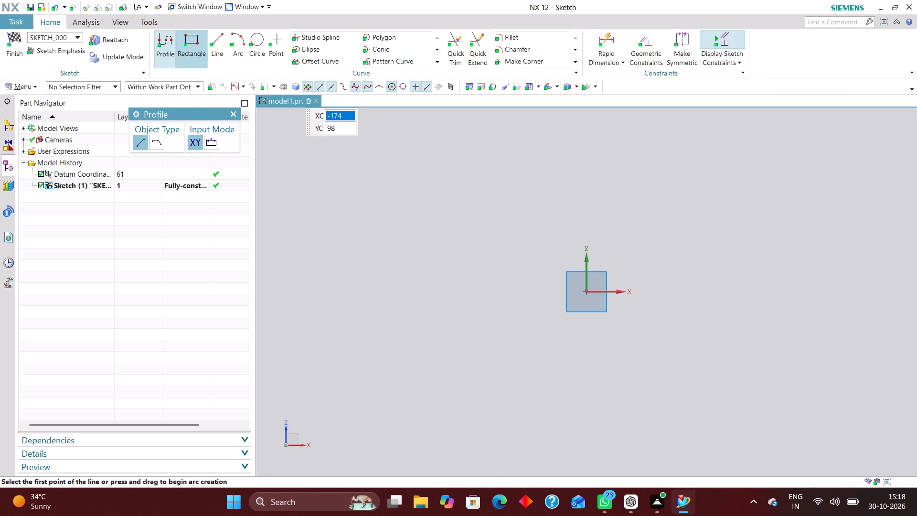
left_click(191, 45)
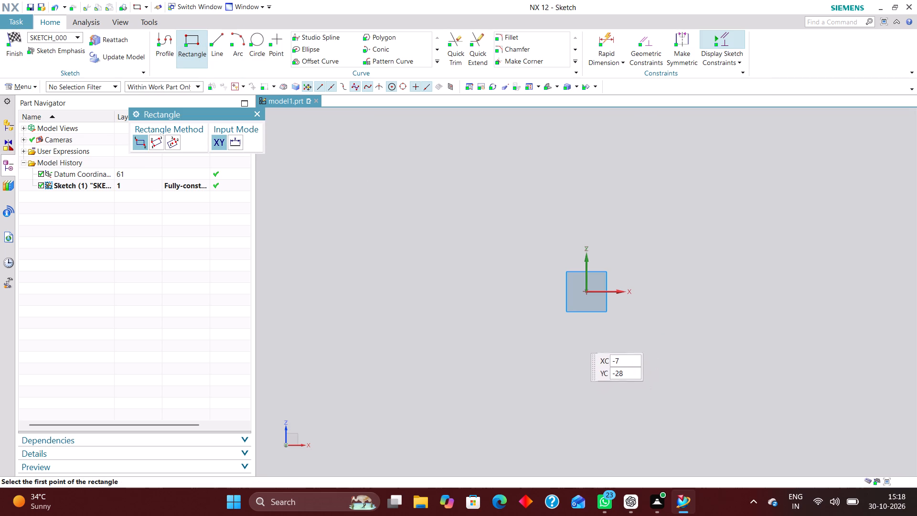
left_click(543, 296)
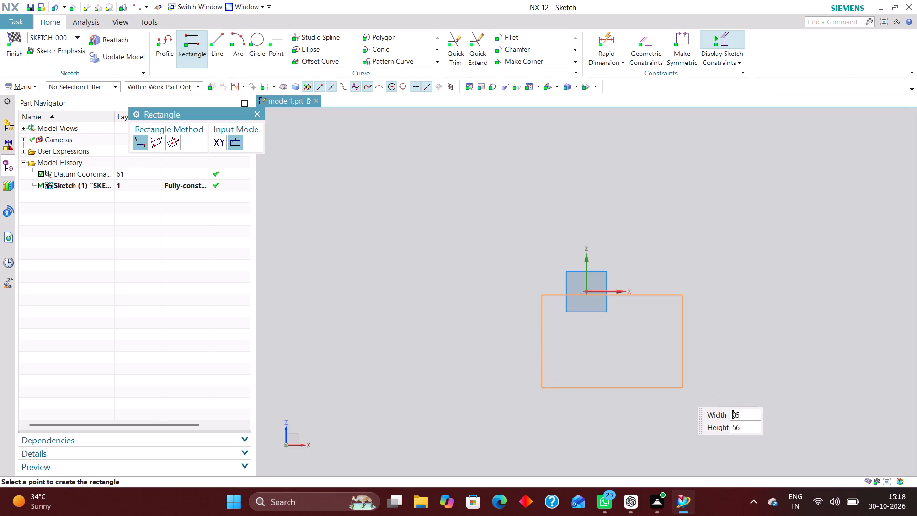
left_click(672, 399)
Constrain the midpoint of the rectangle's top edge to the Z axis and the top edge to the X axis.
left_click(640, 43)
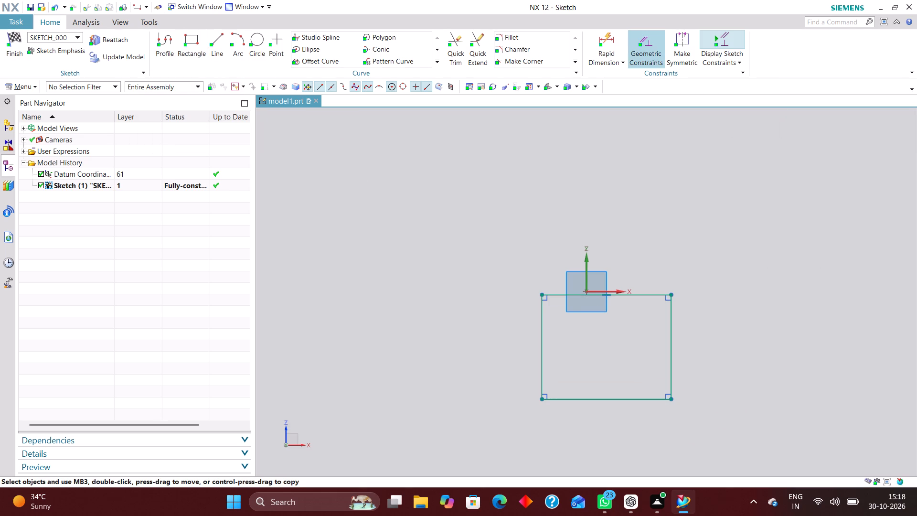
left_click(608, 298)
left_click(585, 266)
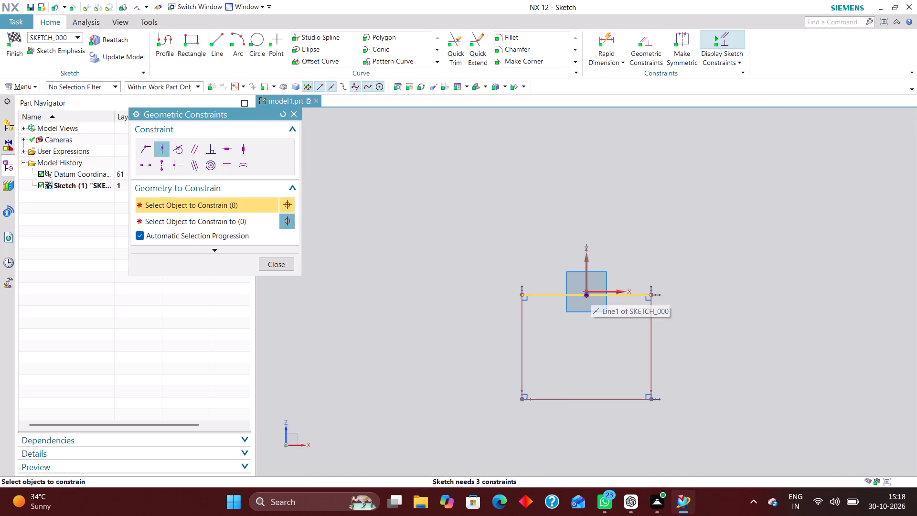
left_click(589, 292)
left_click(597, 290)
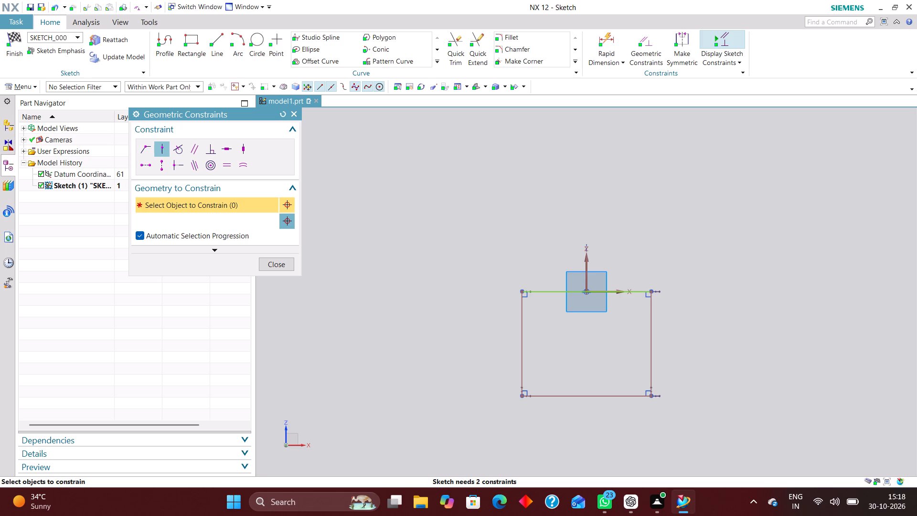
left_click(276, 263)
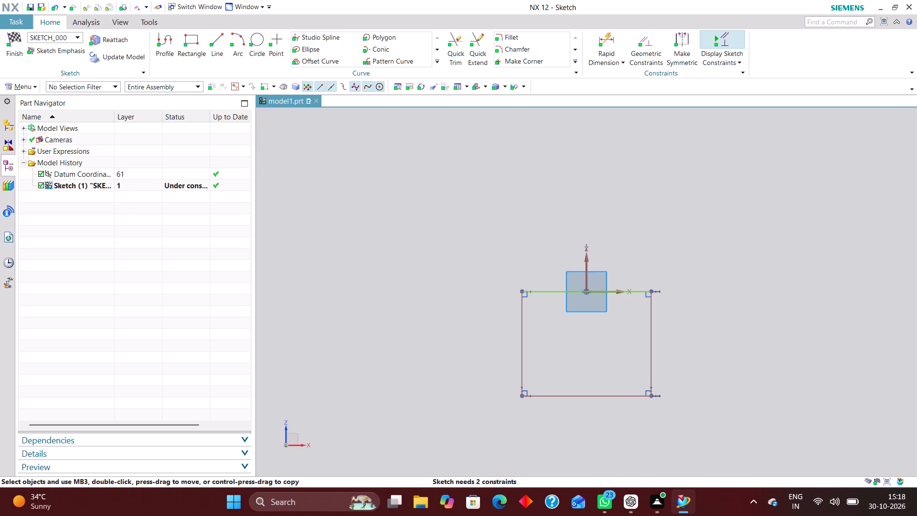
Dimension the rectangle's width between its two vertical sides as 125 mm, using the Inferred method.
left_click(608, 40)
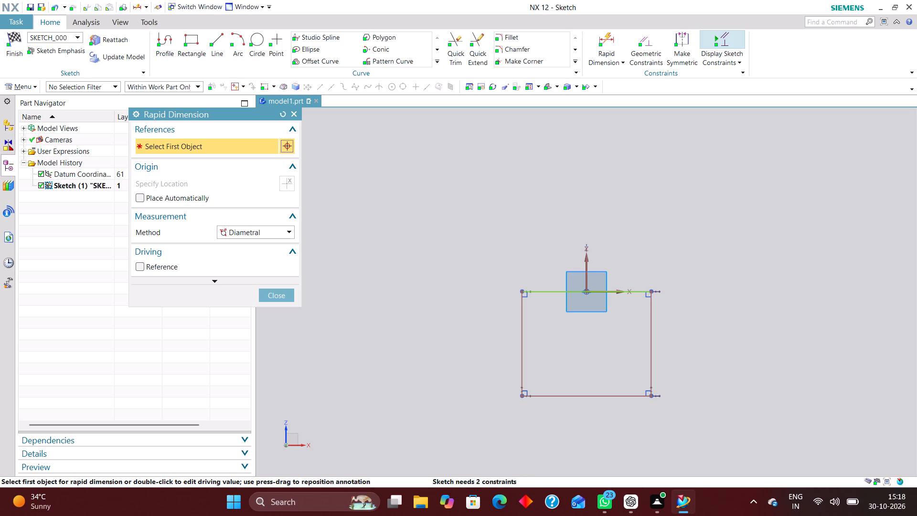
left_click(267, 232)
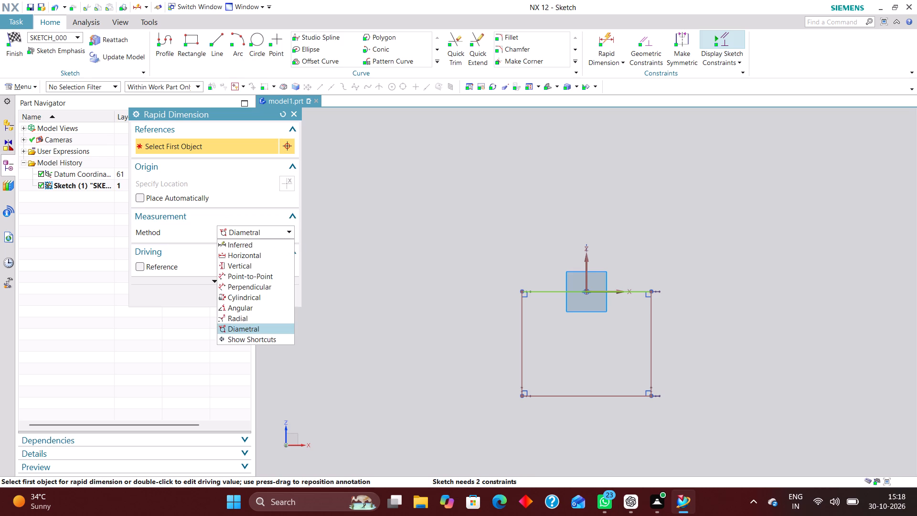
left_click(263, 242)
left_click(522, 367)
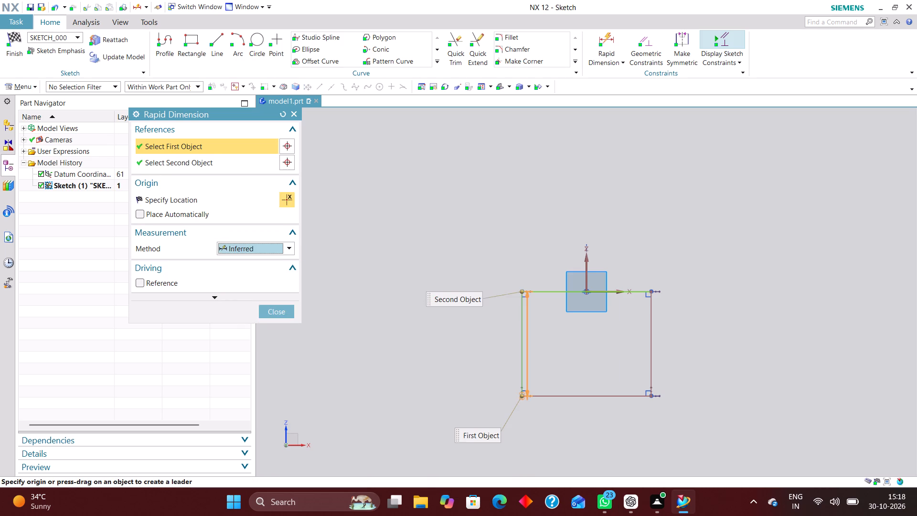
left_click(653, 363)
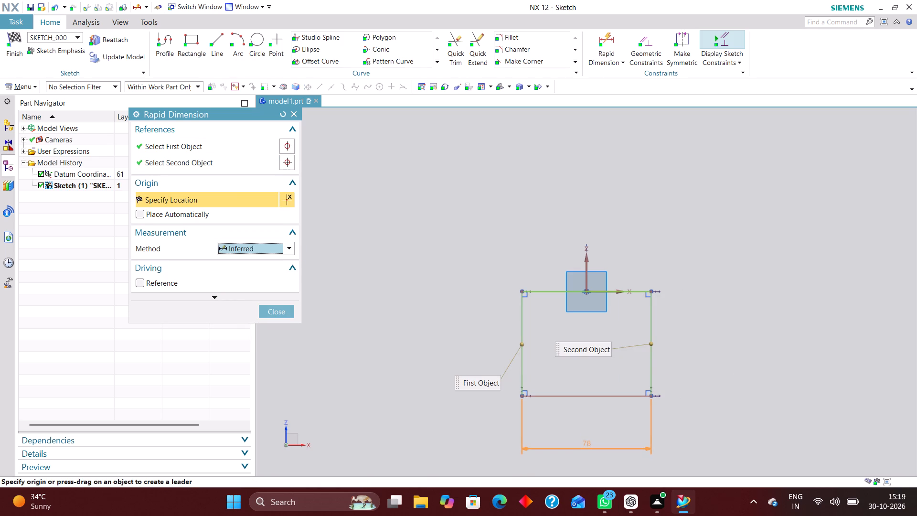
left_click(590, 440)
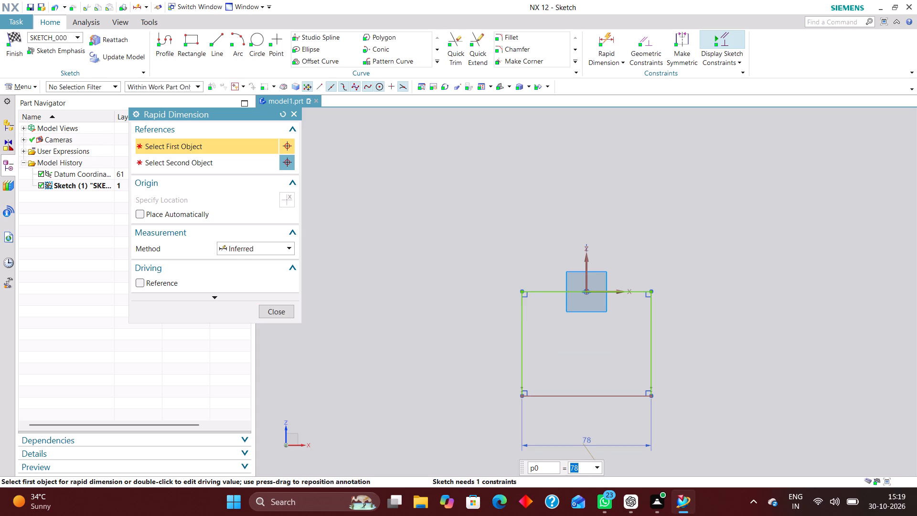
type("125")
key("Return")
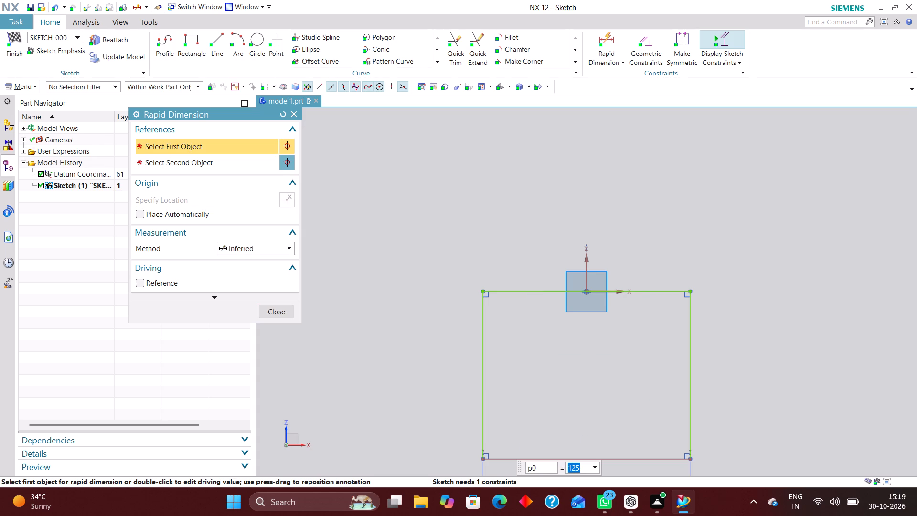
Dimension the rectangle's height as 102.5 mm and finish the sketch.
left_click(692, 406)
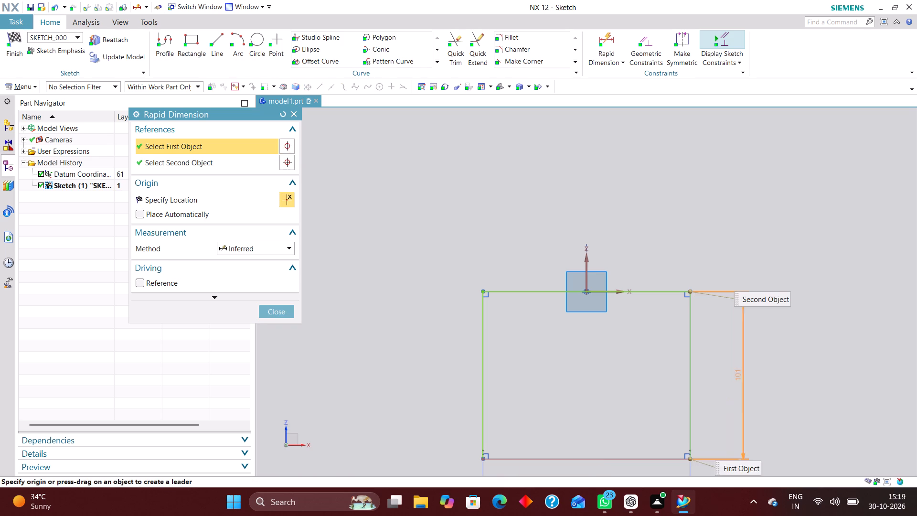
left_click(761, 373)
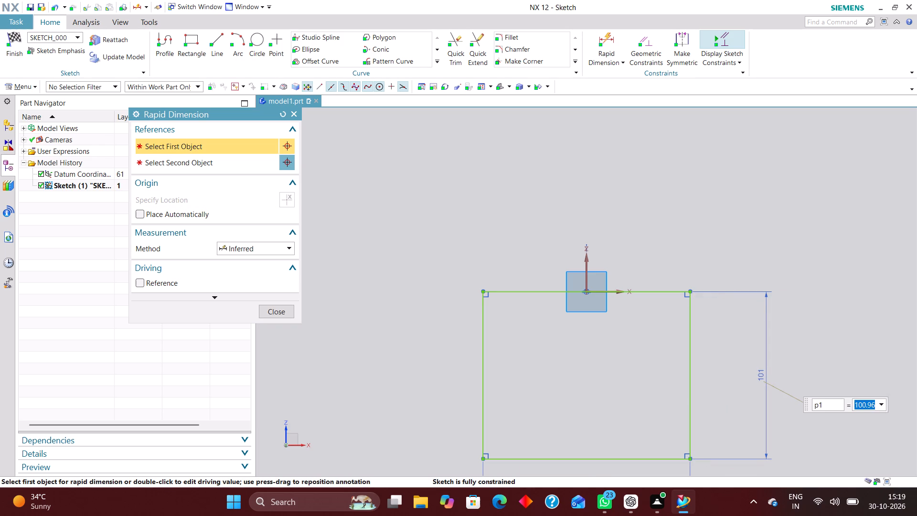
type("102.")
key("5")
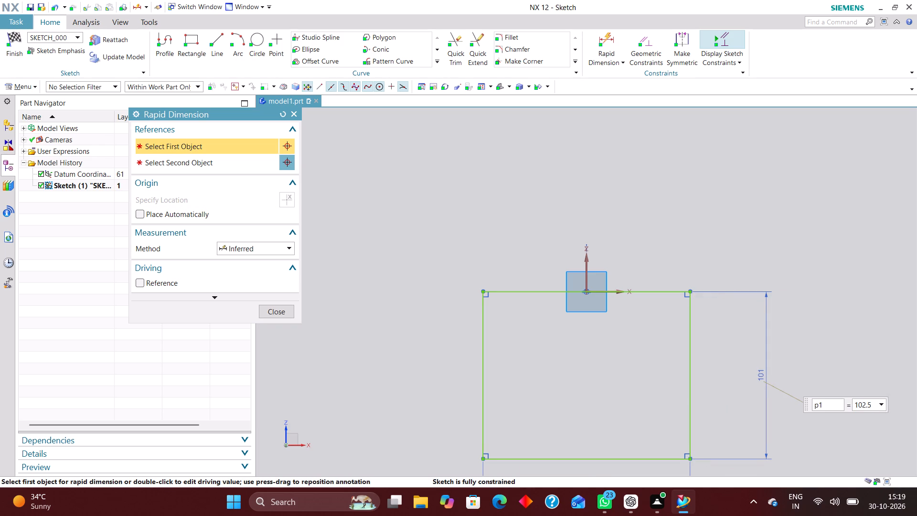
key("Return")
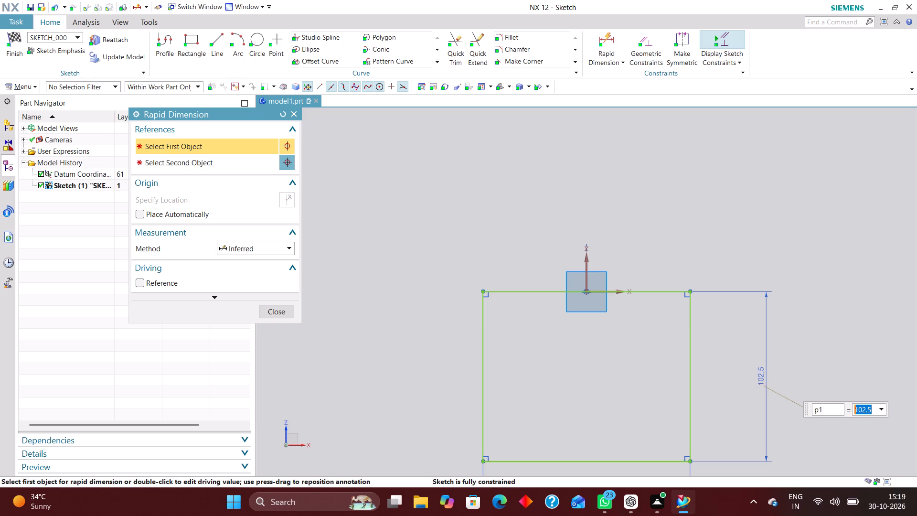
left_click(267, 311)
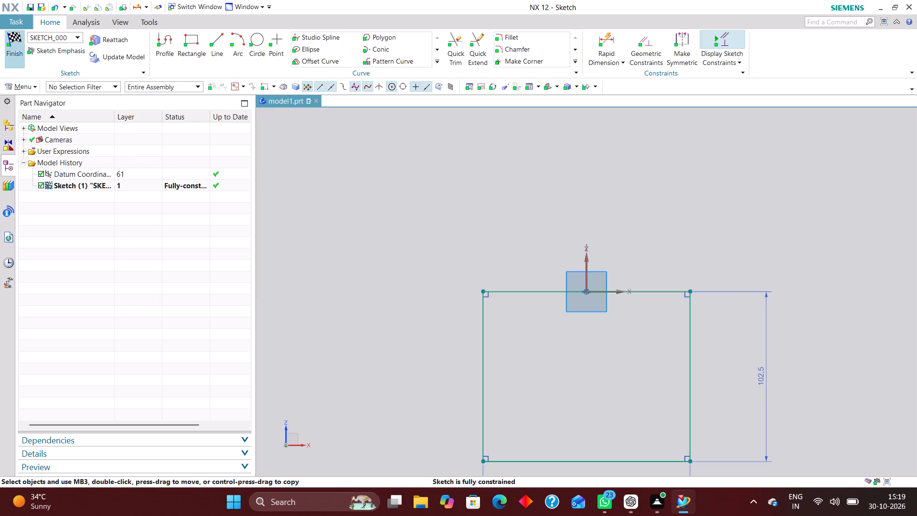
left_click(12, 40)
Extrude the rectangle 25 mm in the reversed direction, toward positive Y, as a new body.
left_click(139, 36)
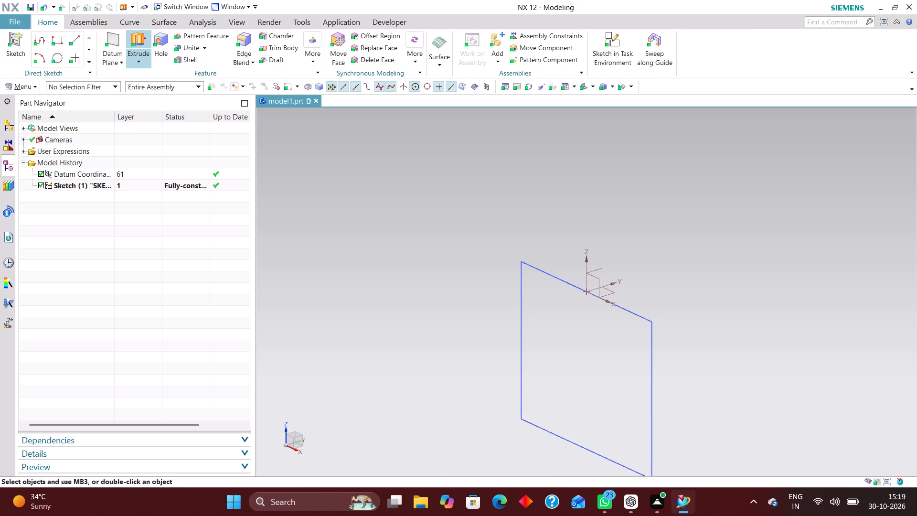
left_click(550, 275)
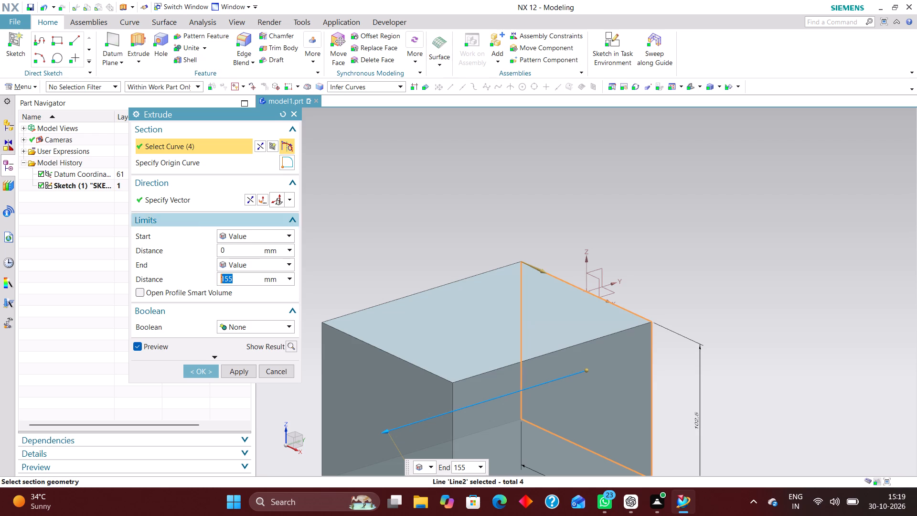
left_click(250, 198)
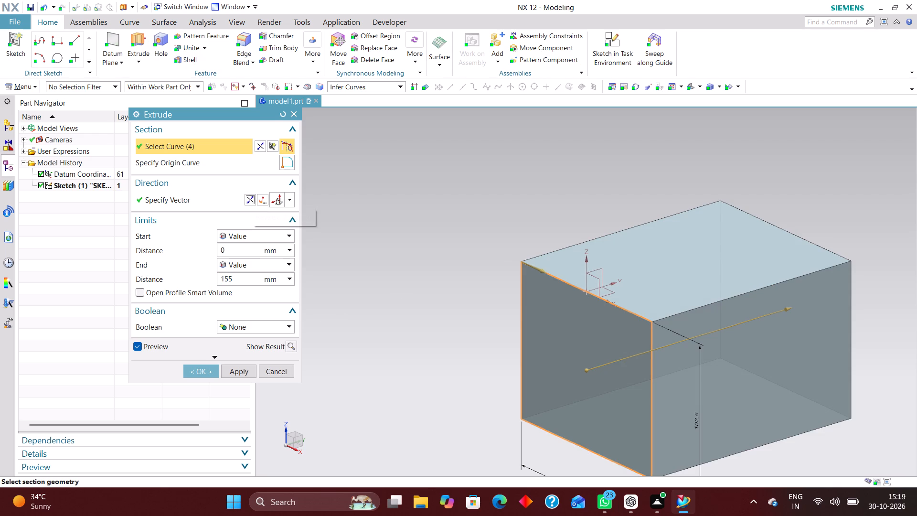
left_click_drag(233, 278, 191, 279)
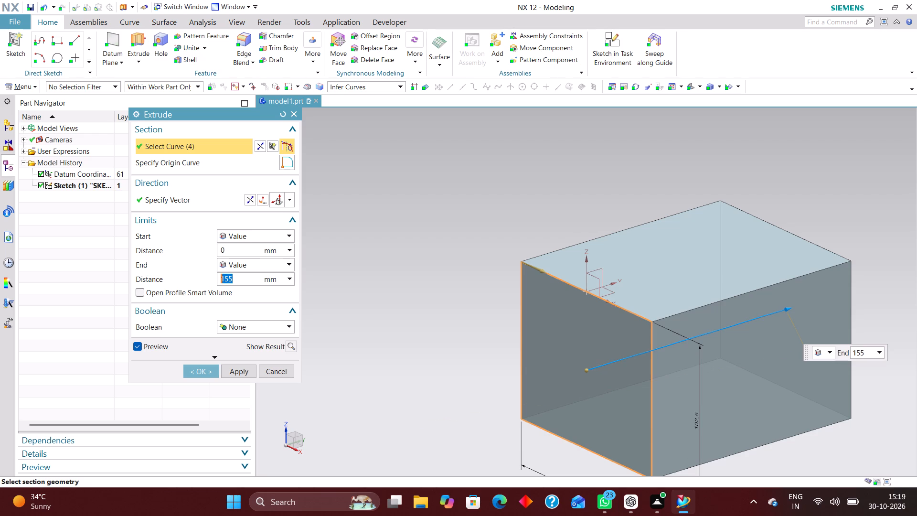
type("25")
key("Return")
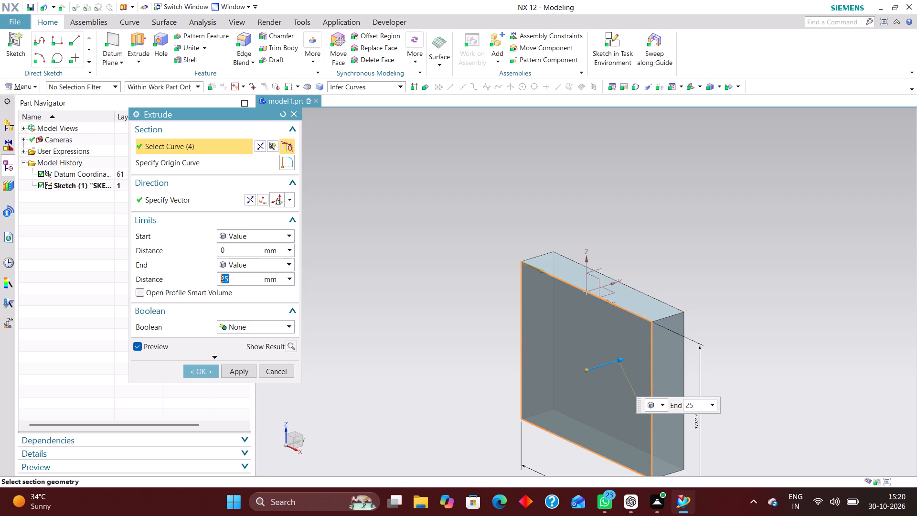
left_click(207, 376)
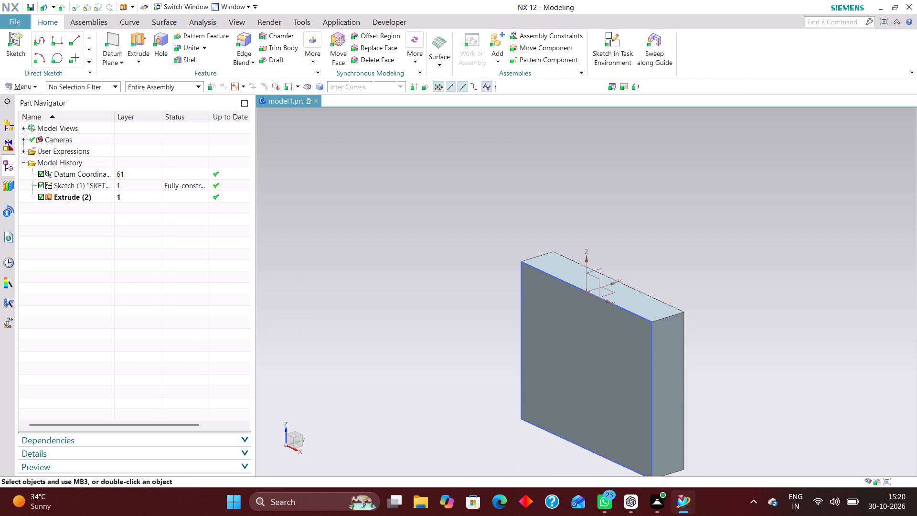
Hide the rectangle sketch behind the extruded plate.
right_click_drag(651, 378, 652, 412)
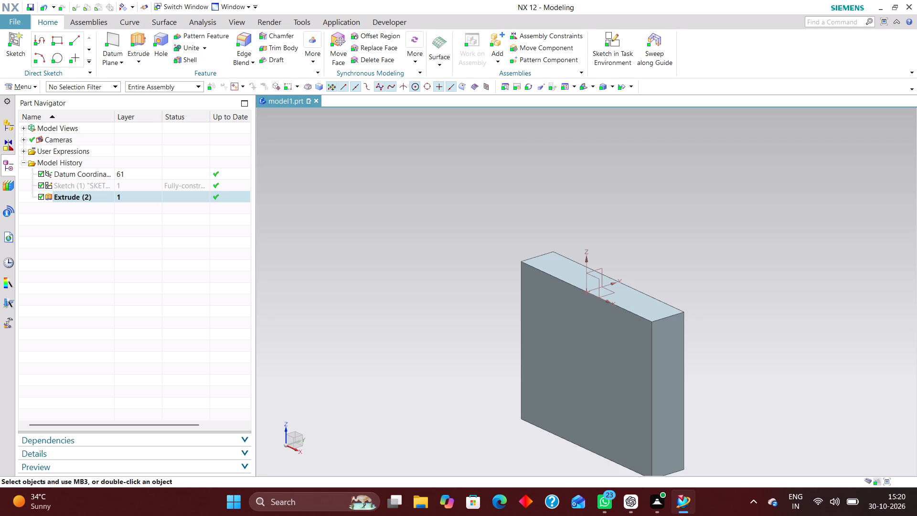
Edge blend the two short lower corner edges of the vertical plate with a 20 mm circular radius.
left_click(244, 36)
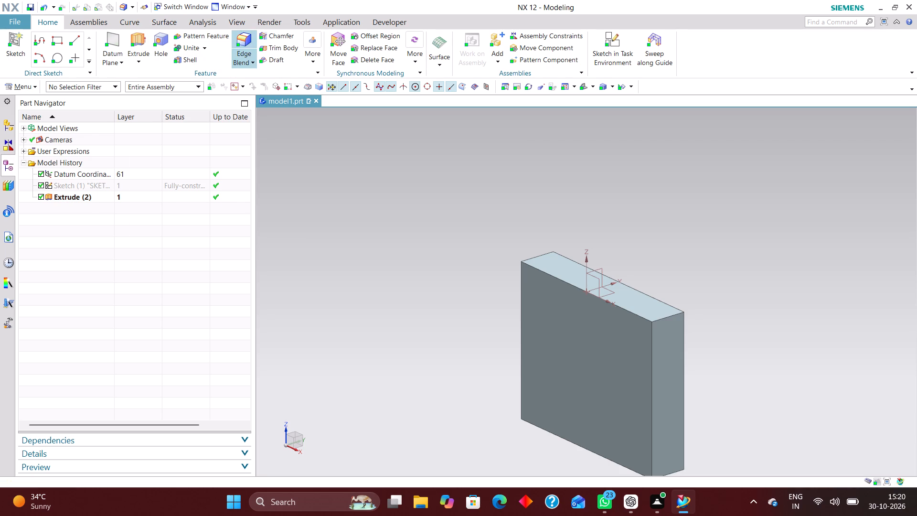
scroll(487, 247, "down", 3)
scroll(641, 441, "up", 3)
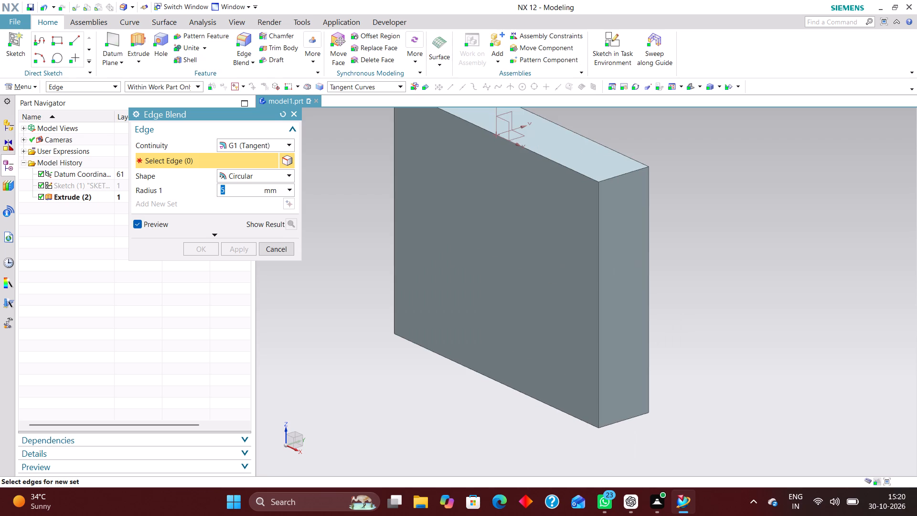
left_click(625, 419)
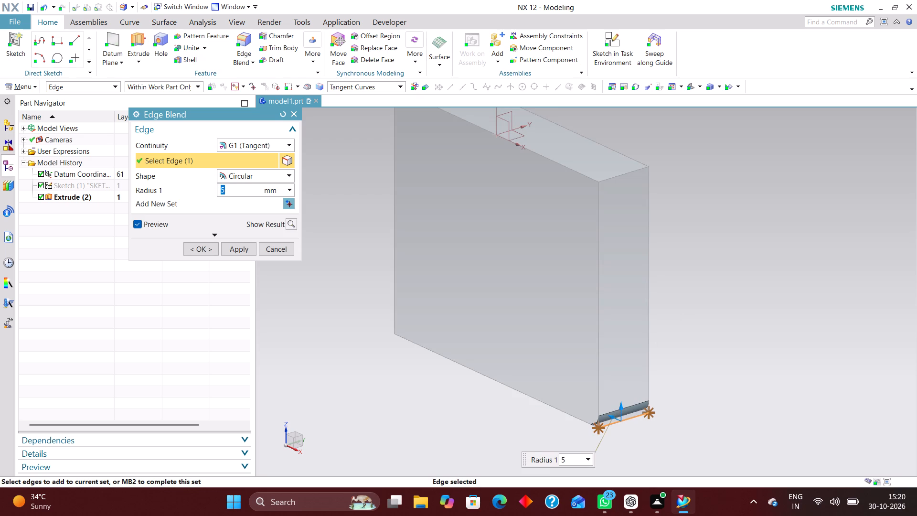
middle_click_drag(408, 376, 478, 407)
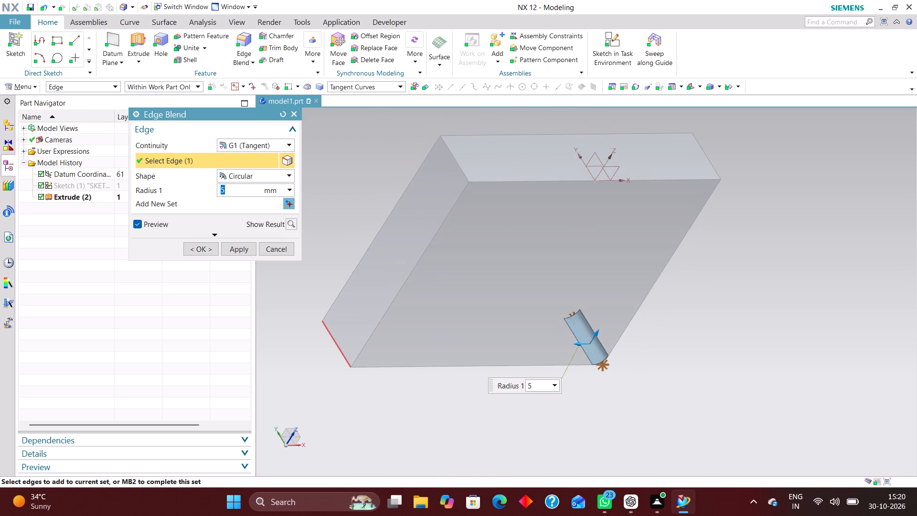
left_click(342, 349)
left_click(692, 83)
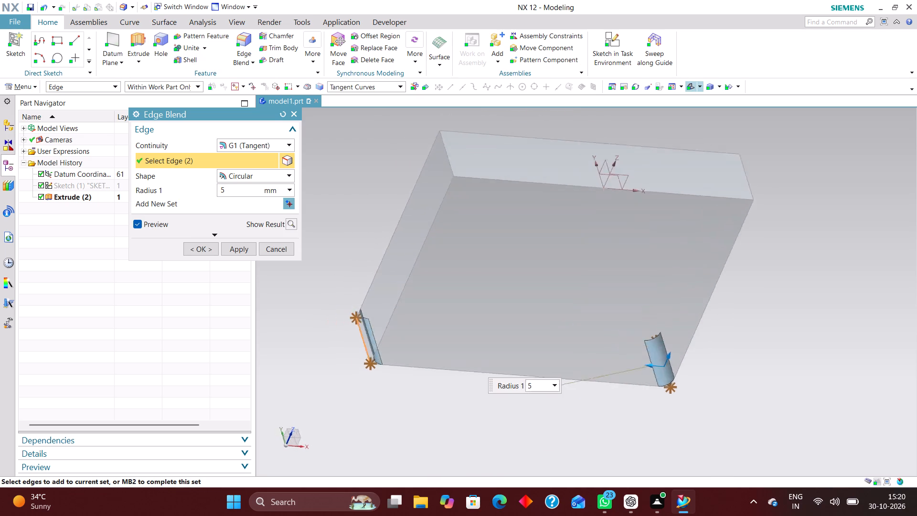
left_click_drag(689, 451, 688, 434)
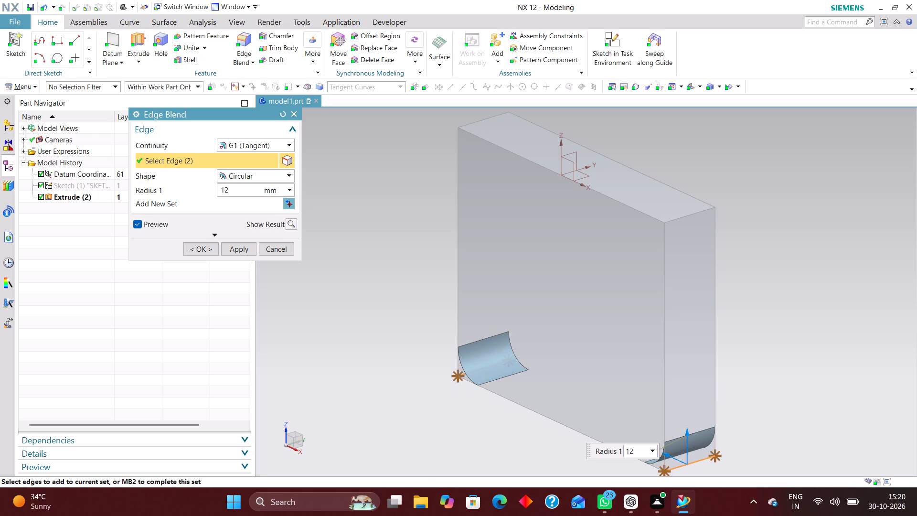
left_click_drag(688, 434, 686, 423)
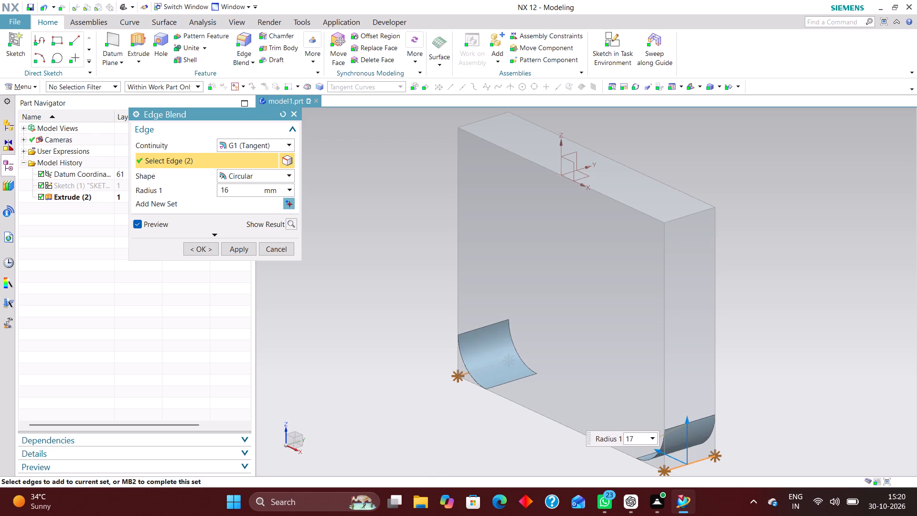
left_click_drag(686, 423, 684, 415)
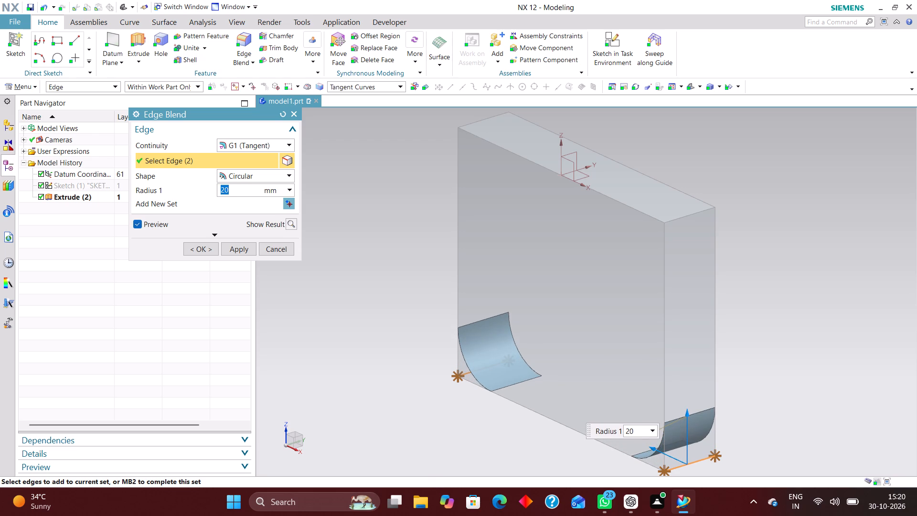
left_click(206, 251)
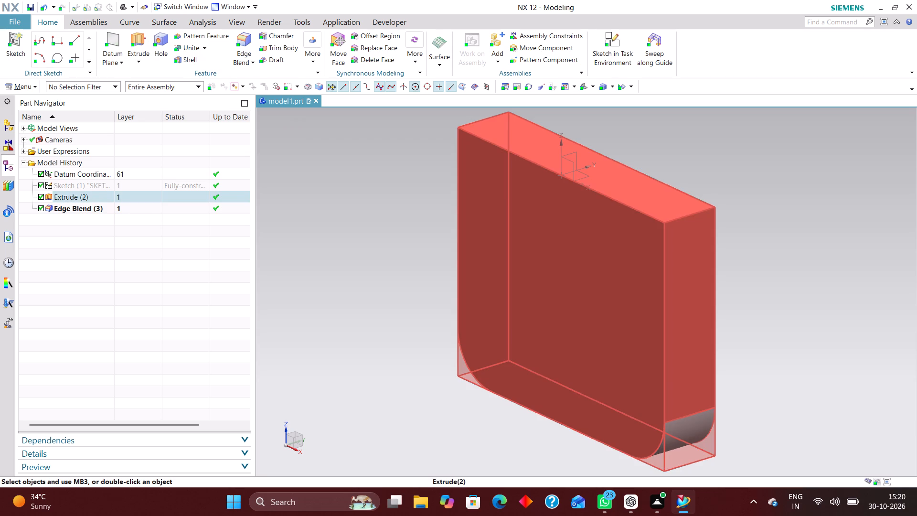
Create a new on-plane sketch in the task environment on the horizontal XY datum plane.
scroll(628, 395, "down", 2)
scroll(746, 305, "up", 1)
left_click(611, 41)
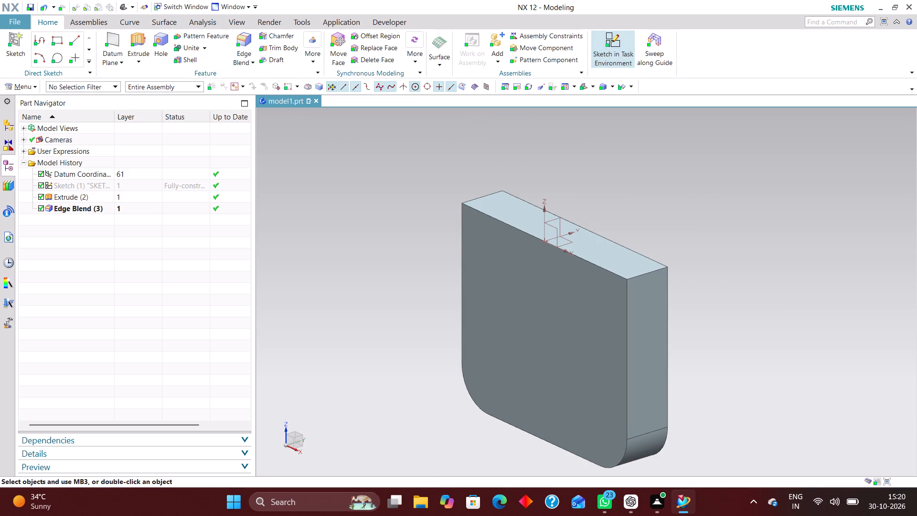
left_click(569, 242)
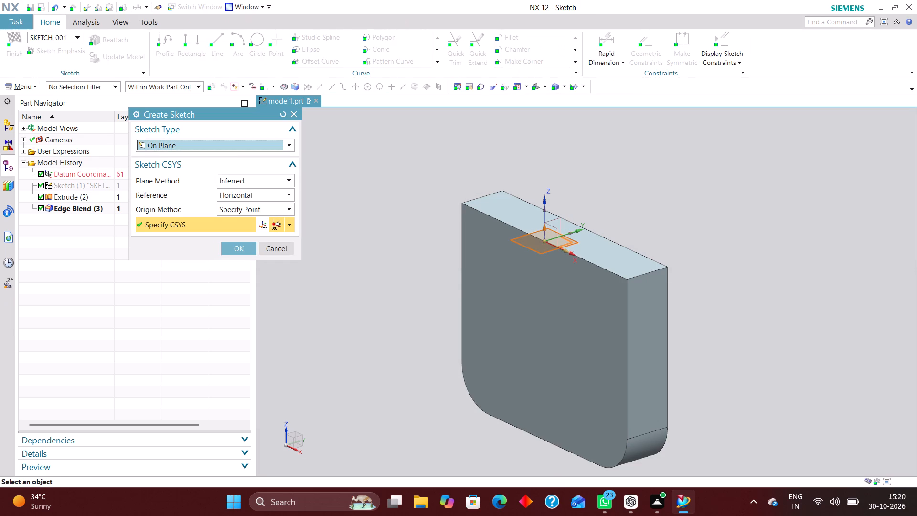
left_click(236, 249)
Sketch a two-point rectangle about 145 mm wide on the positive Y side, just beyond the plate's outline.
scroll(442, 274, "down", 3)
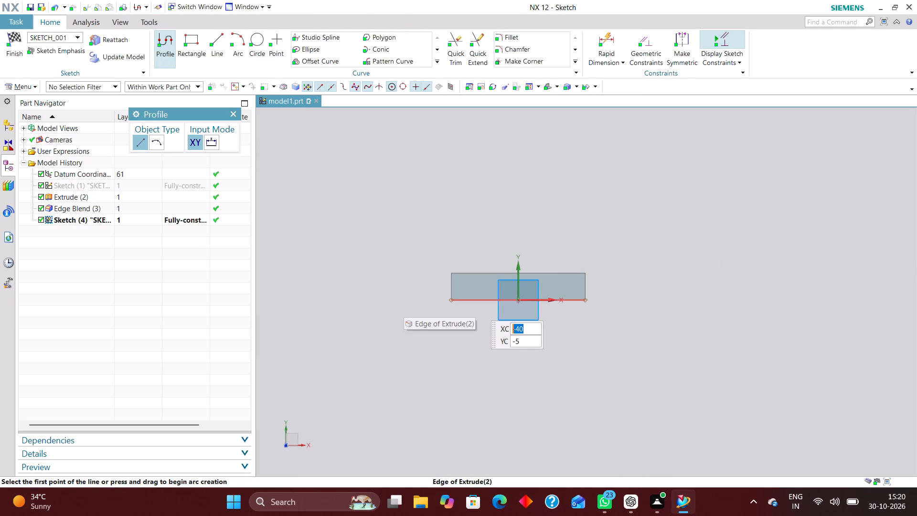
scroll(511, 366, "down", 1)
left_click(198, 35)
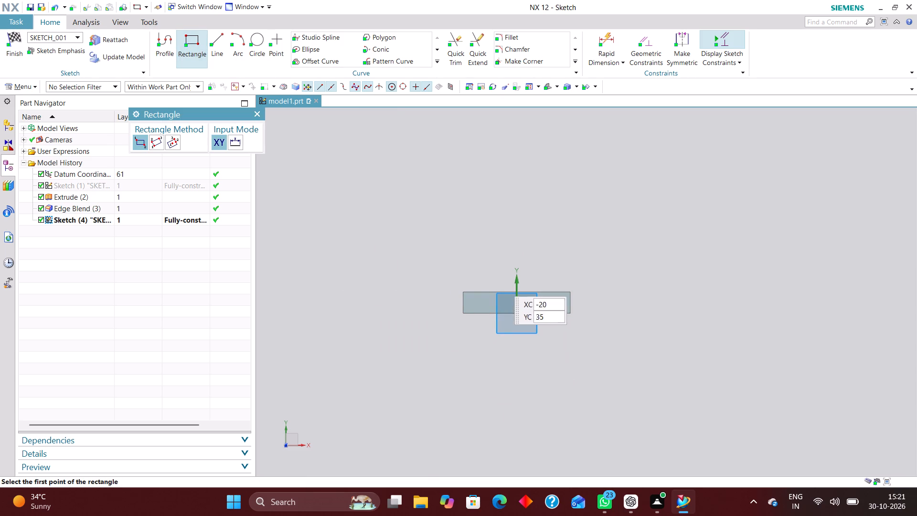
left_click(462, 144)
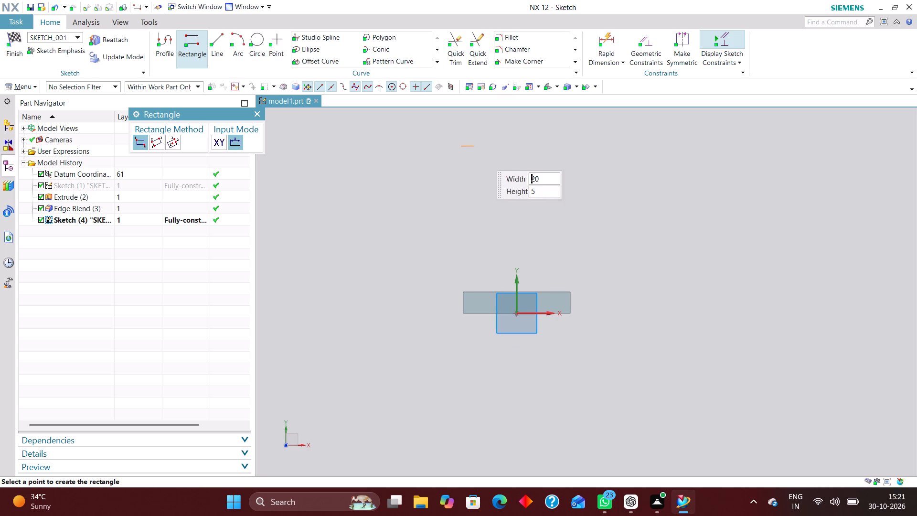
left_click(585, 273)
Constrain the midpoint of the rectangle's lower side onto the sketch's Y axis.
left_click(650, 43)
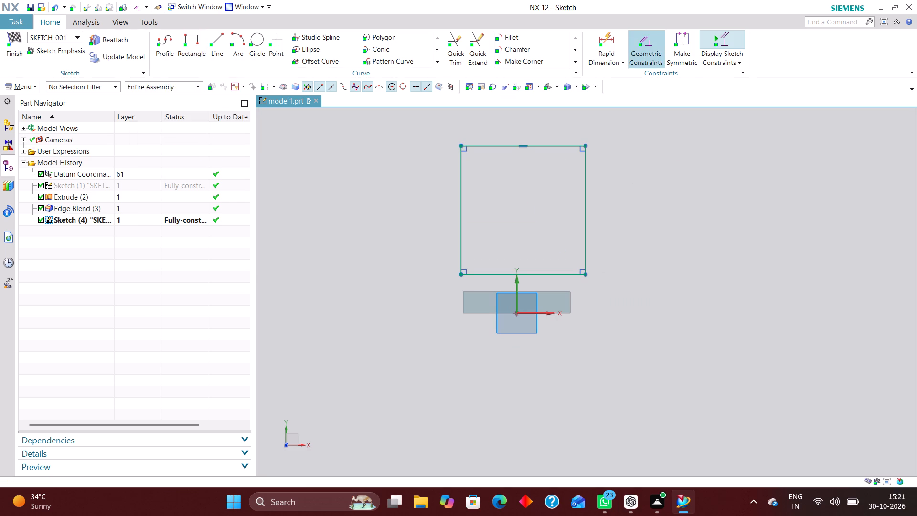
left_click(525, 272)
left_click(515, 285)
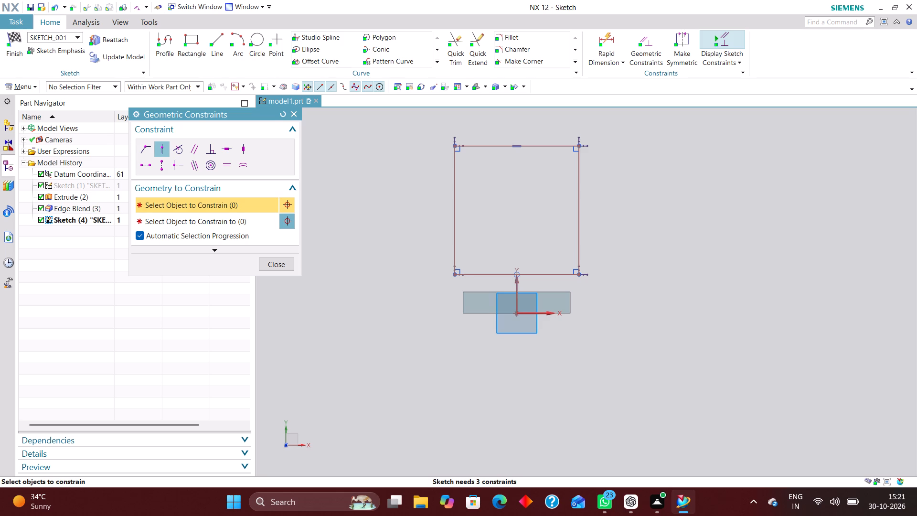
Dimension the rectangle's width as 125 mm, placing the dimension below the plate outline.
left_click(604, 38)
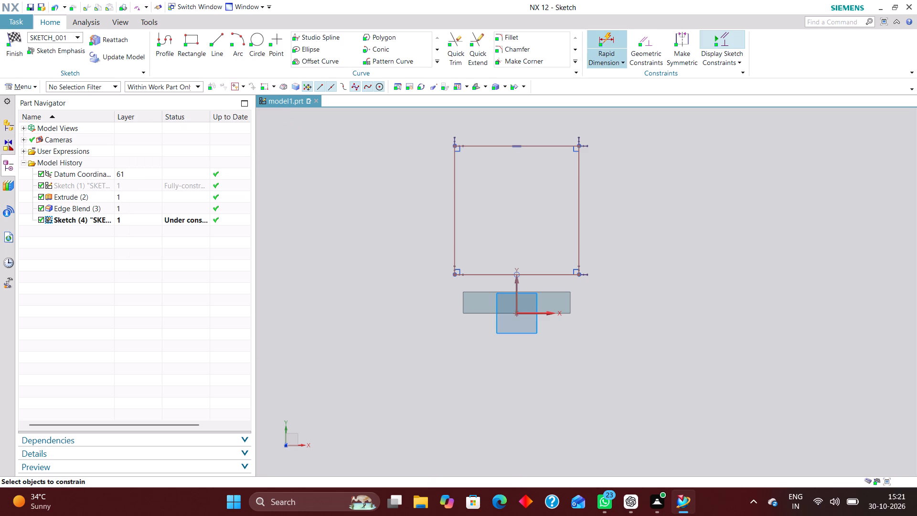
left_click(557, 273)
left_click(526, 364)
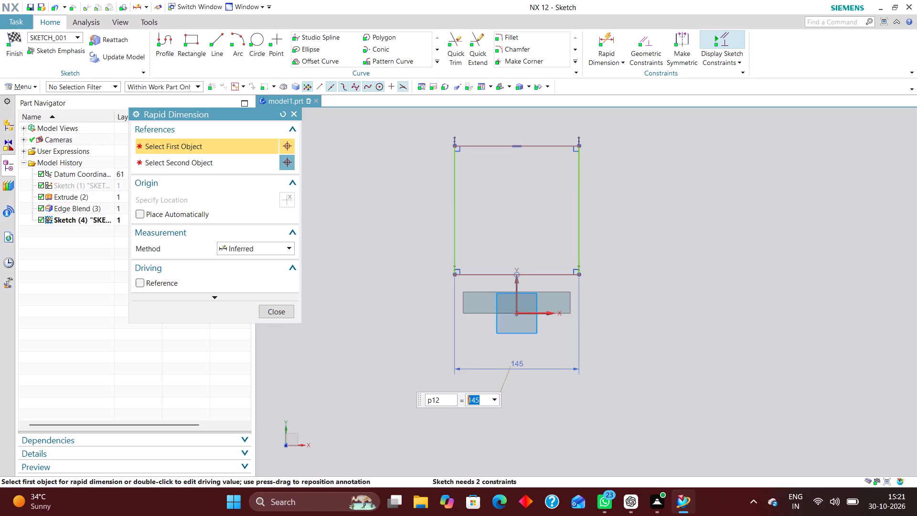
type("125")
key("Return")
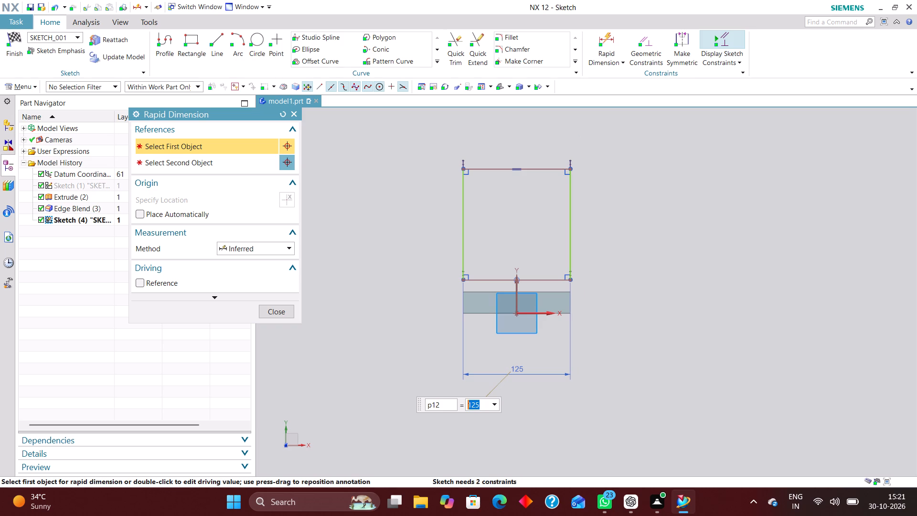
Dimension the distance from the X axis to the rectangle's far side as 215 mm.
left_click(543, 312)
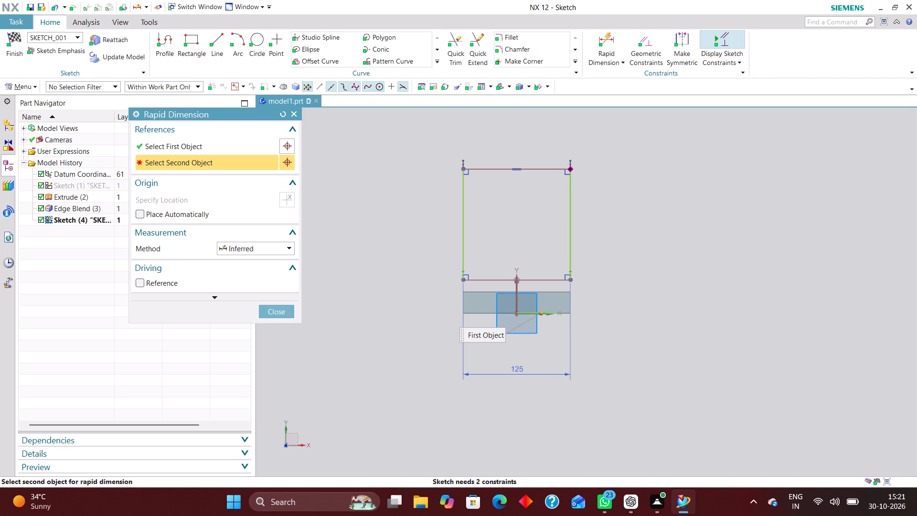
left_click(546, 168)
left_click(702, 230)
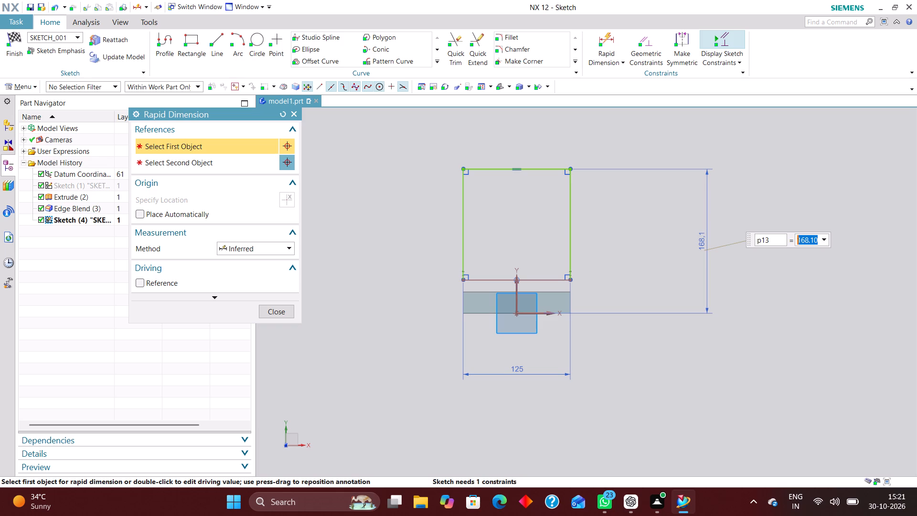
key("2")
type("15")
key("Return")
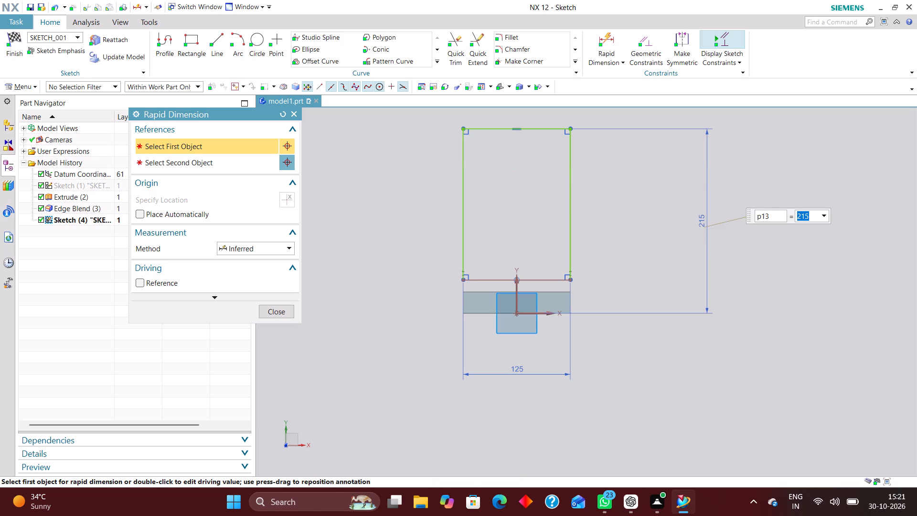
Constrain the midpoint of the rectangle's lower side onto the X axis and finish the sketch.
left_click(643, 38)
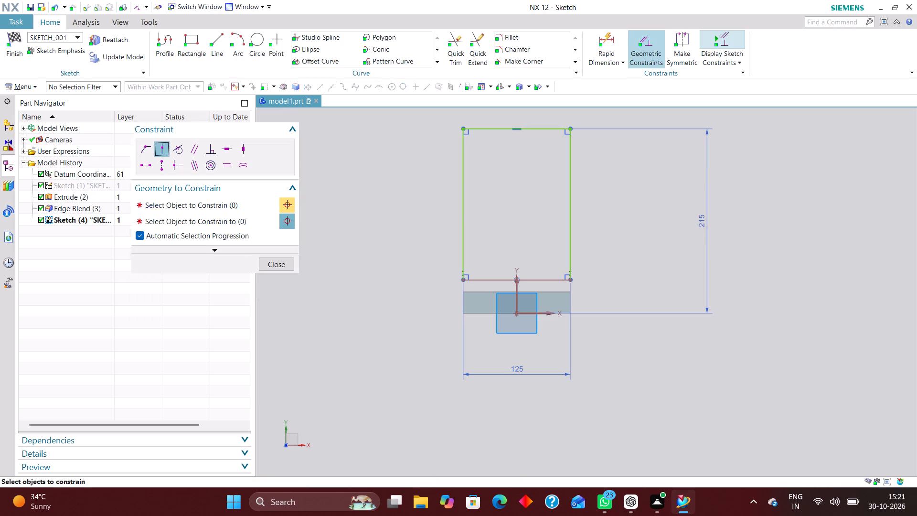
left_click(517, 279)
left_click(536, 316)
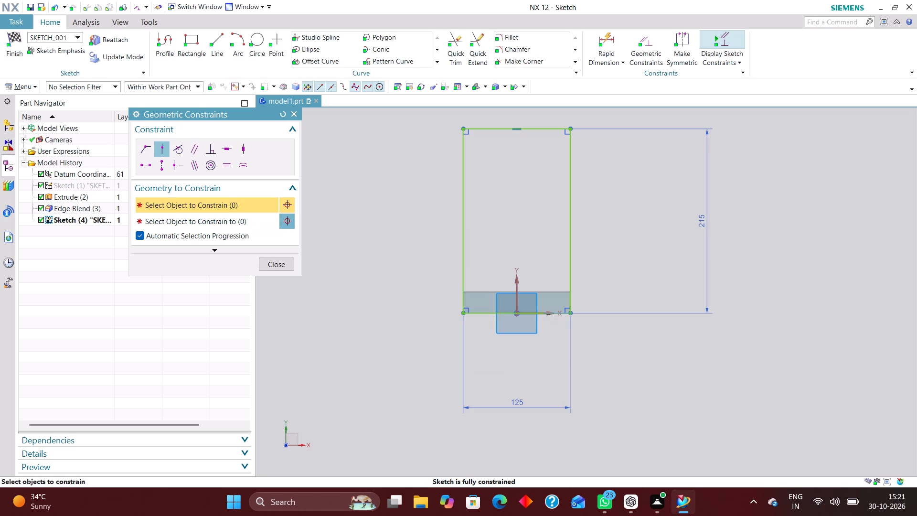
left_click(282, 267)
left_click(15, 43)
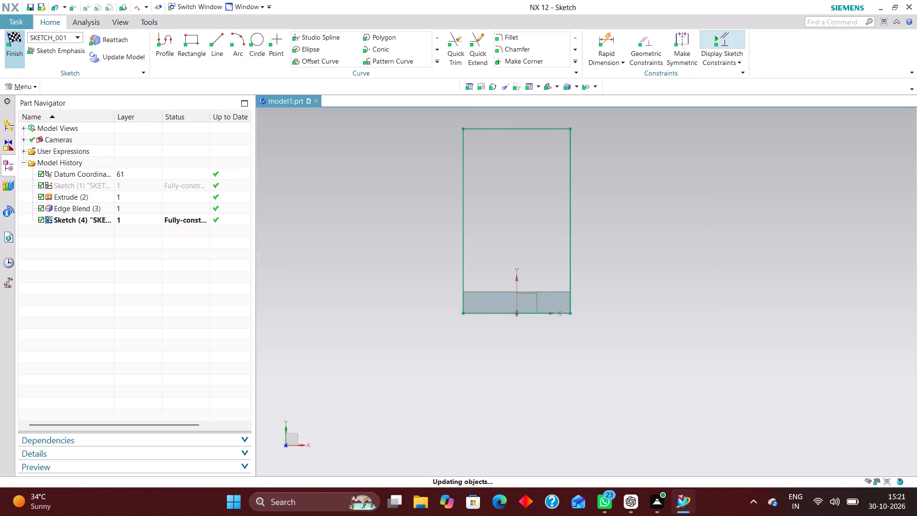
Extrude the 125 × 215 mm rectangle 25 mm downward in the reversed direction, with Boolean set to None.
scroll(380, 259, "down", 2)
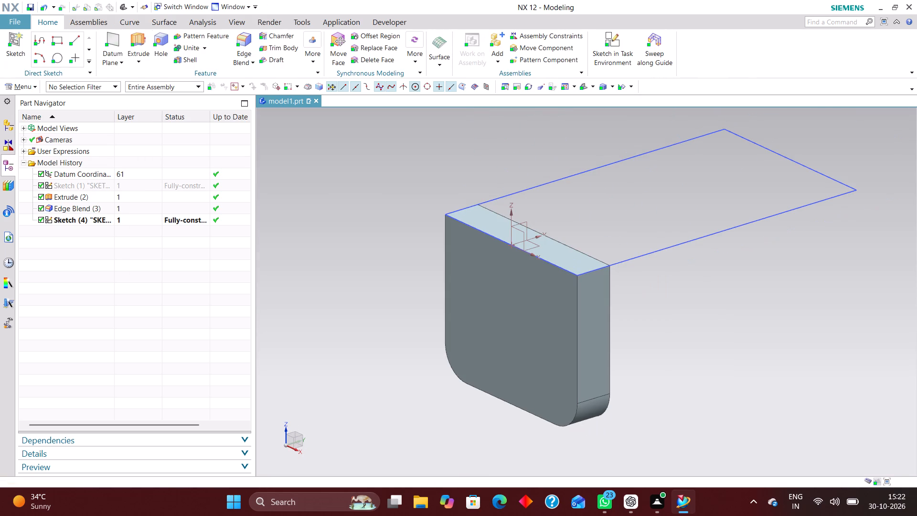
left_click(136, 34)
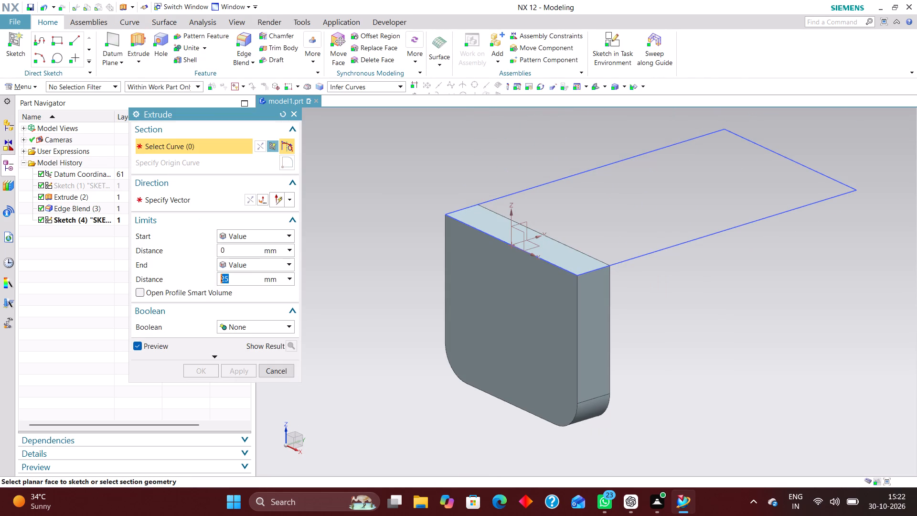
left_click(729, 228)
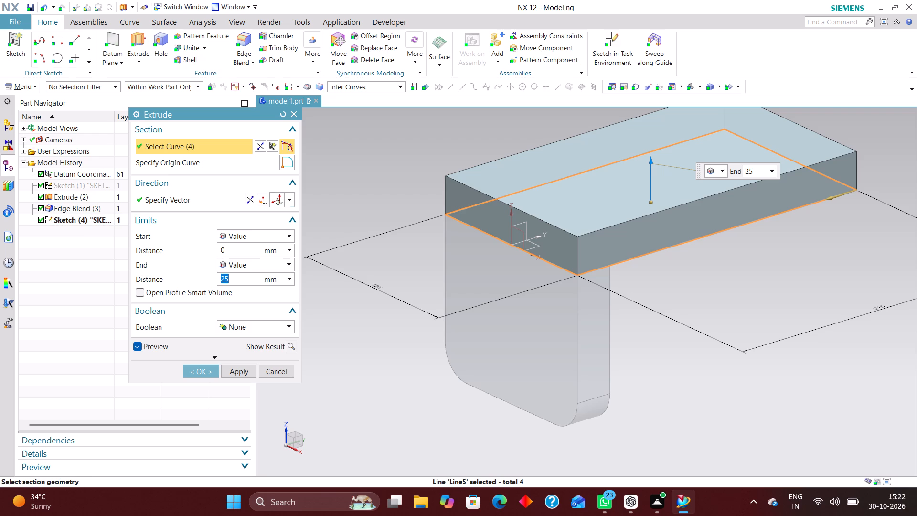
left_click(248, 200)
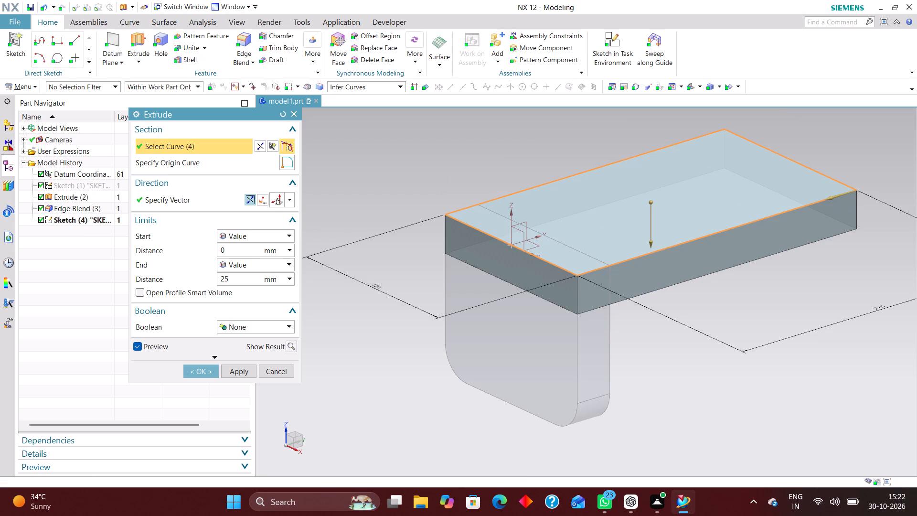
middle_click_drag(819, 339, 801, 322)
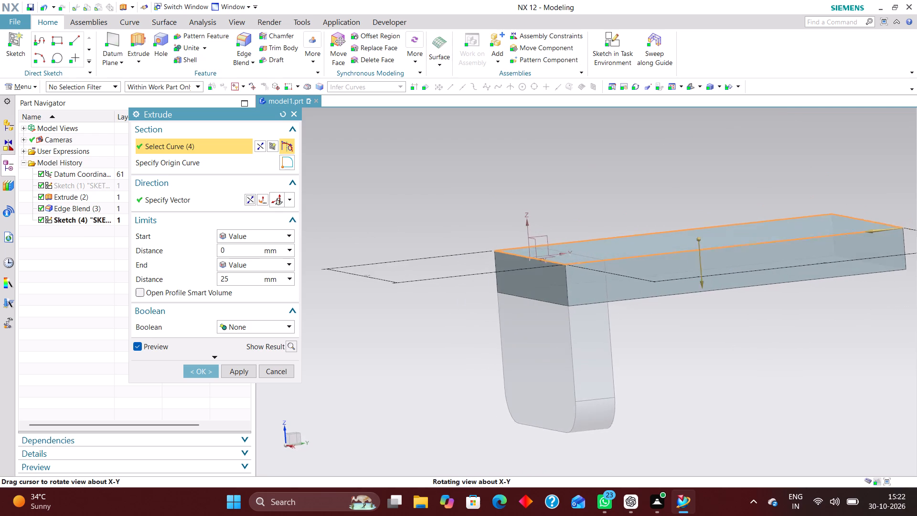
middle_click_drag(801, 322, 804, 322)
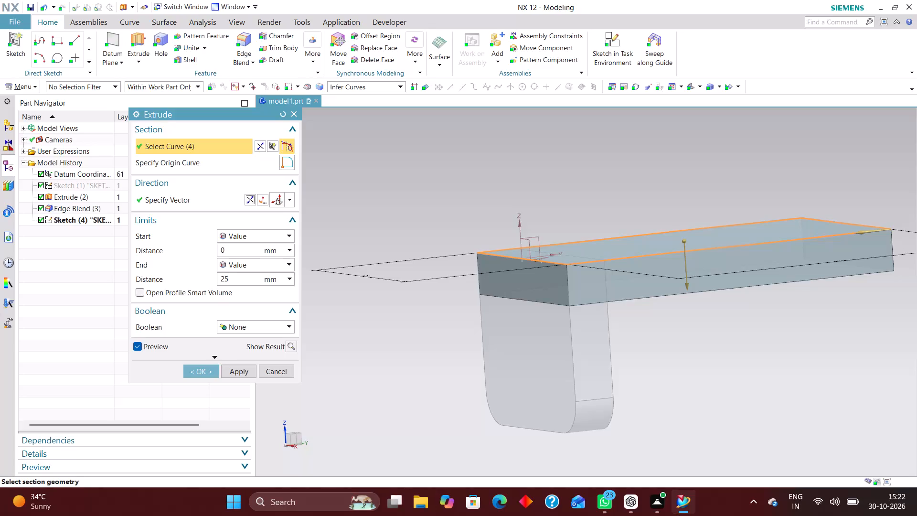
left_click(203, 379)
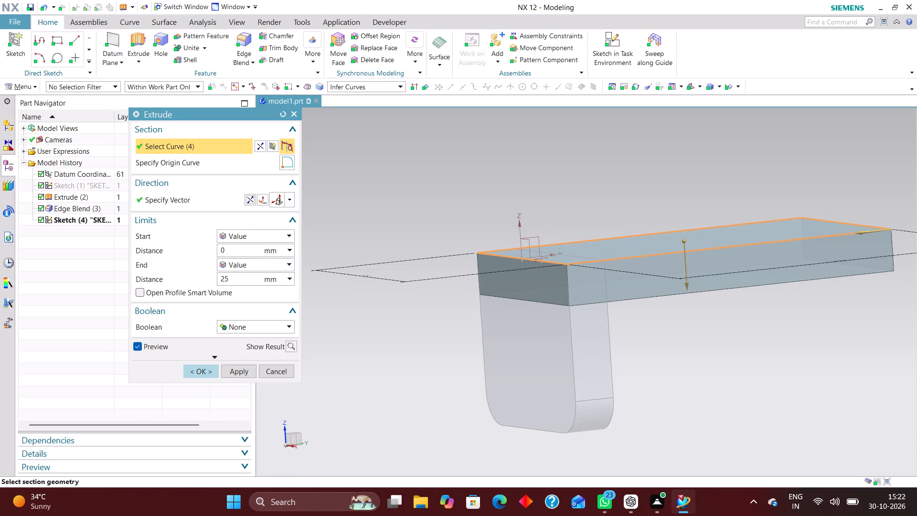
left_click(200, 368)
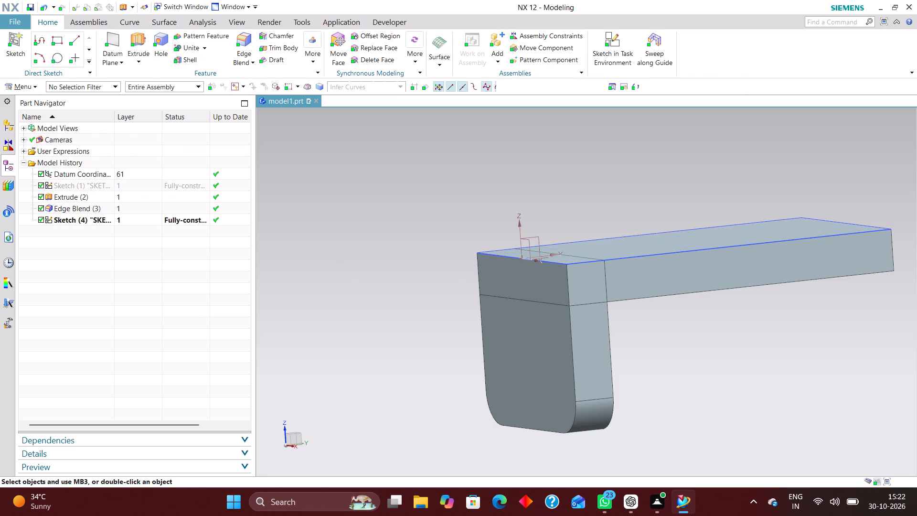
Hide the rectangle sketch on the horizontal plate's top face.
right_click_drag(739, 243, 743, 322)
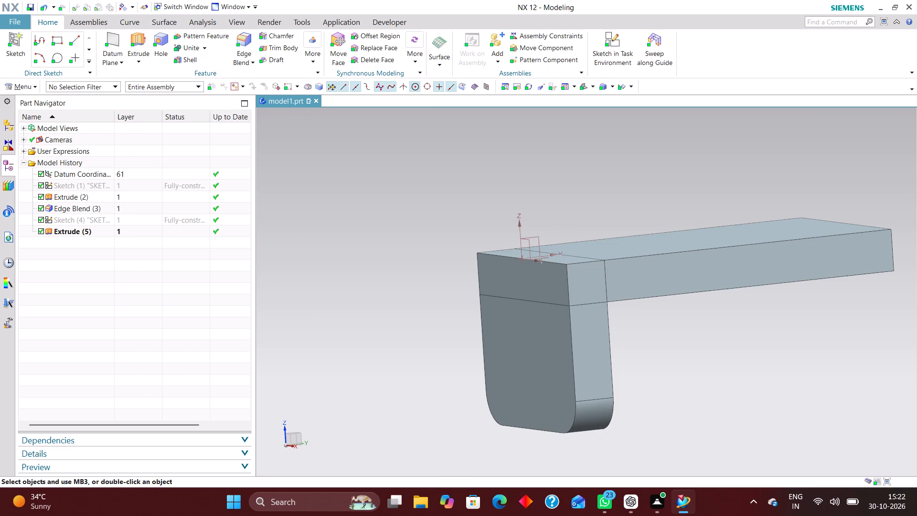
Unite the blended vertical plate as target with the horizontal plate as tool body.
left_click(192, 47)
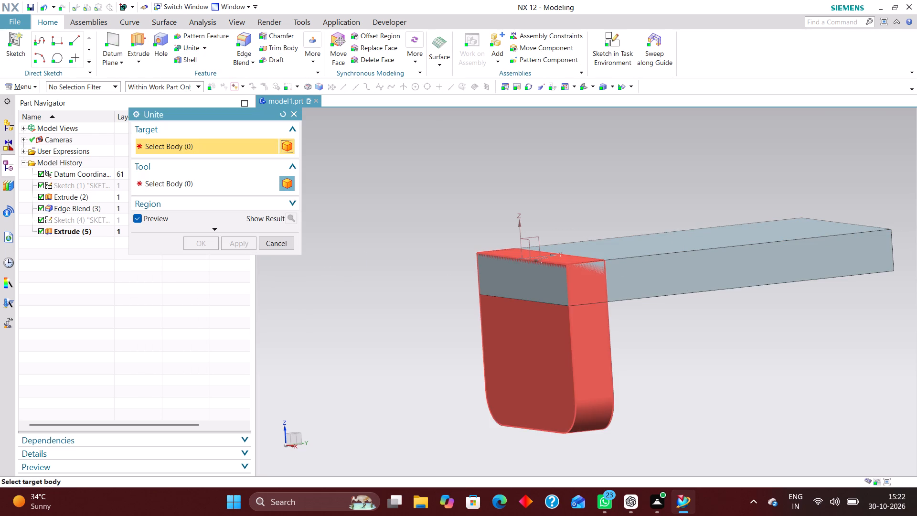
left_click(583, 399)
left_click(655, 246)
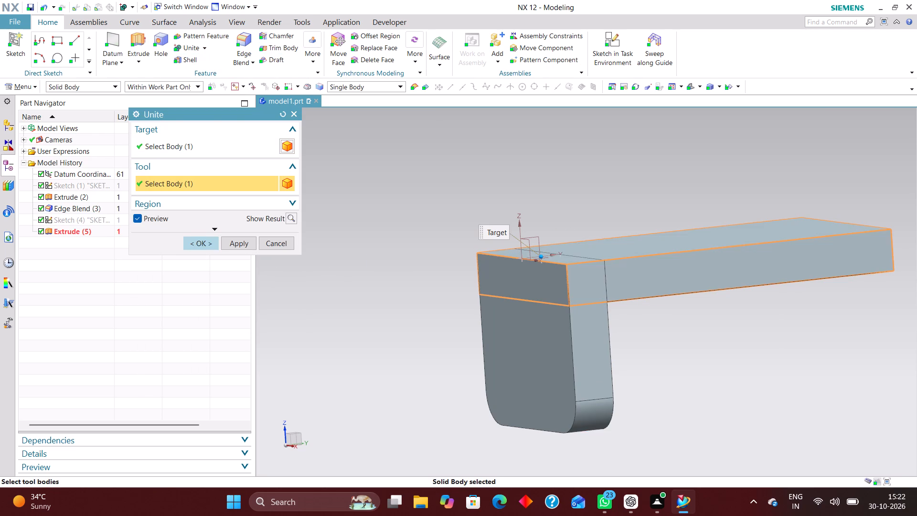
left_click(207, 245)
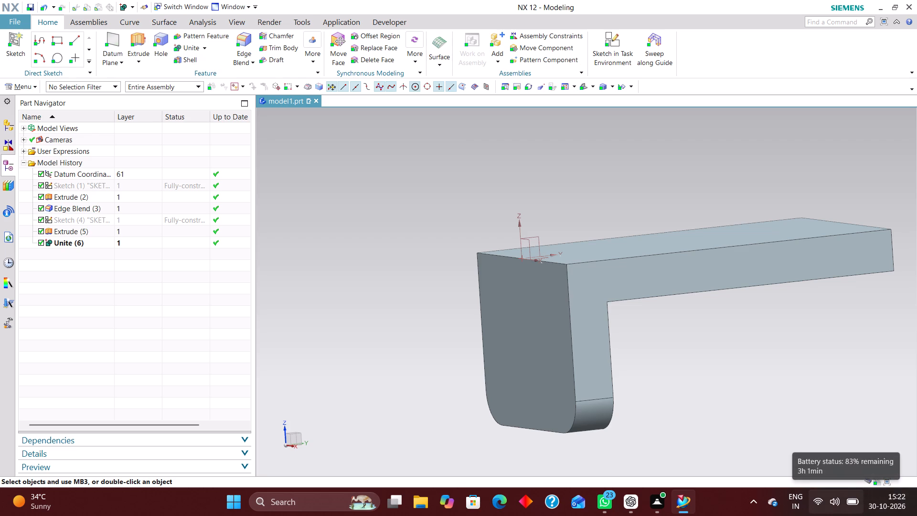
Start a sketch in the task environment on the datum XZ plane at the vertical plate's outer face.
middle_click_drag(716, 375, 731, 386)
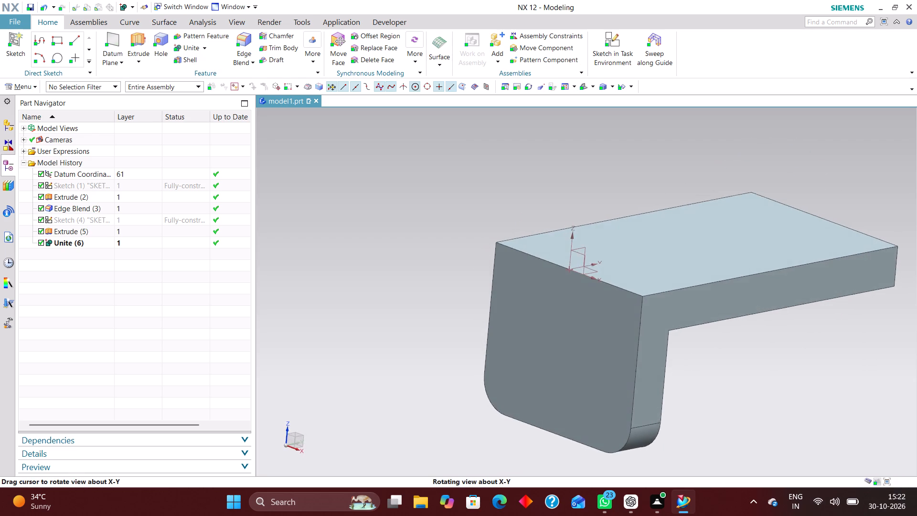
middle_click_drag(731, 386, 735, 385)
left_click(582, 84)
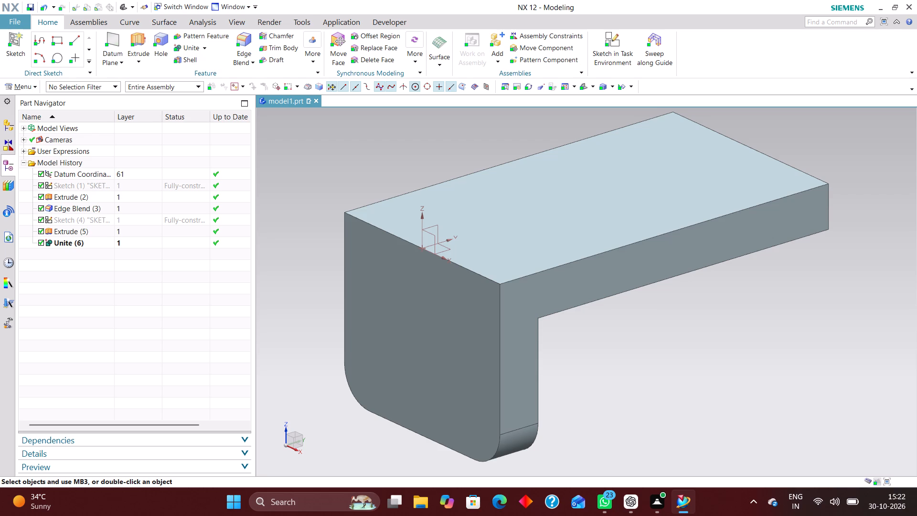
scroll(788, 395, "down", 1)
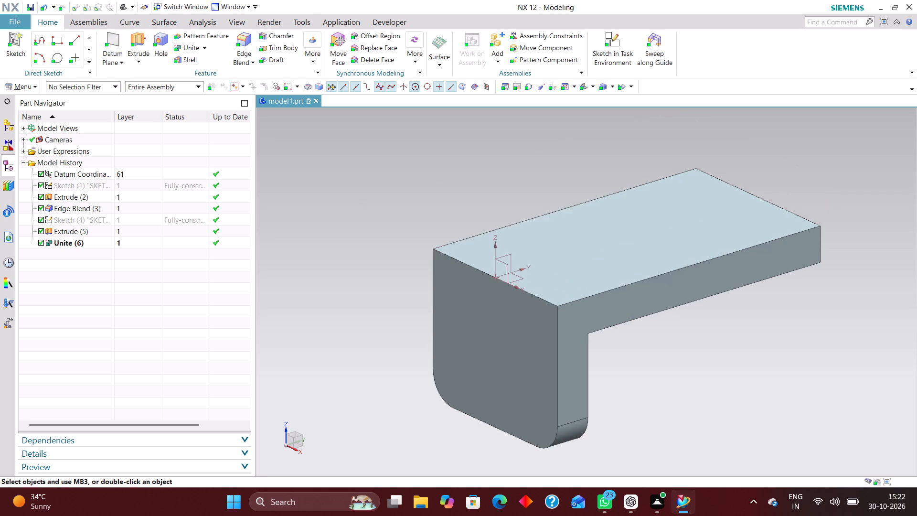
scroll(787, 396, "down", 1)
scroll(807, 376, "up", 1)
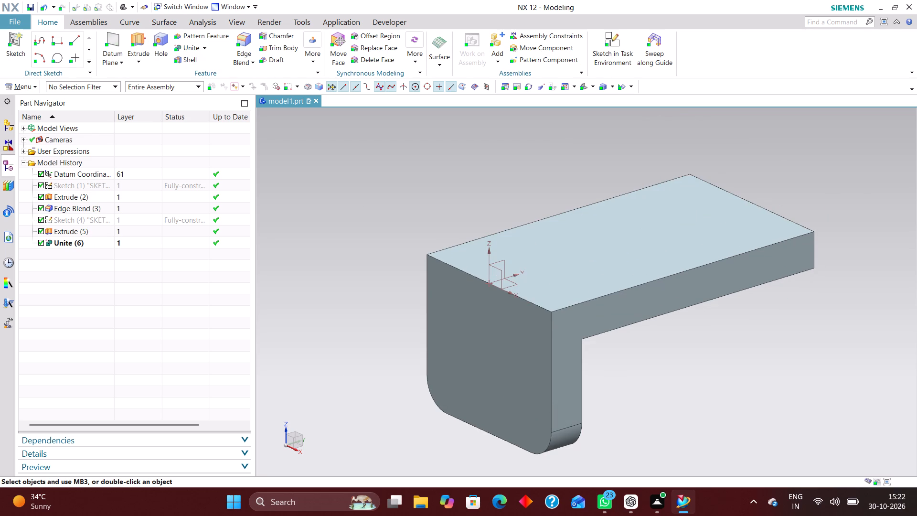
left_click(618, 39)
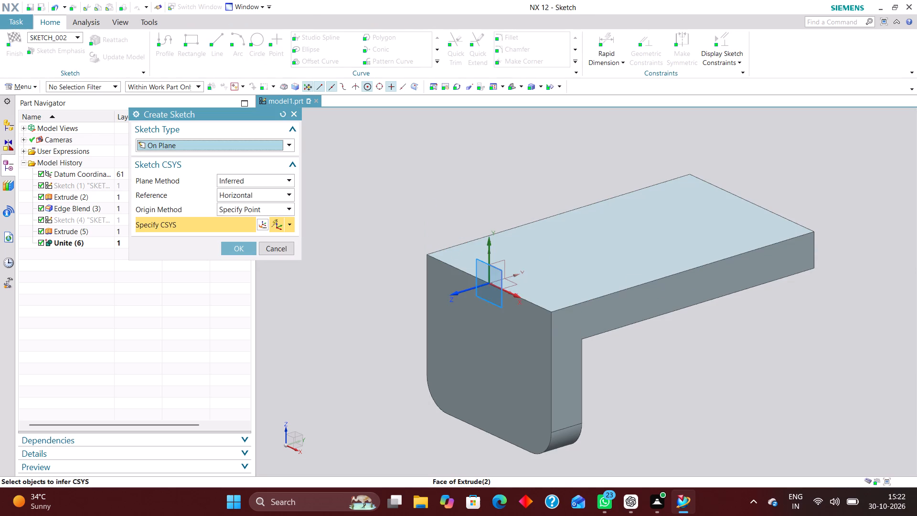
left_click(501, 269)
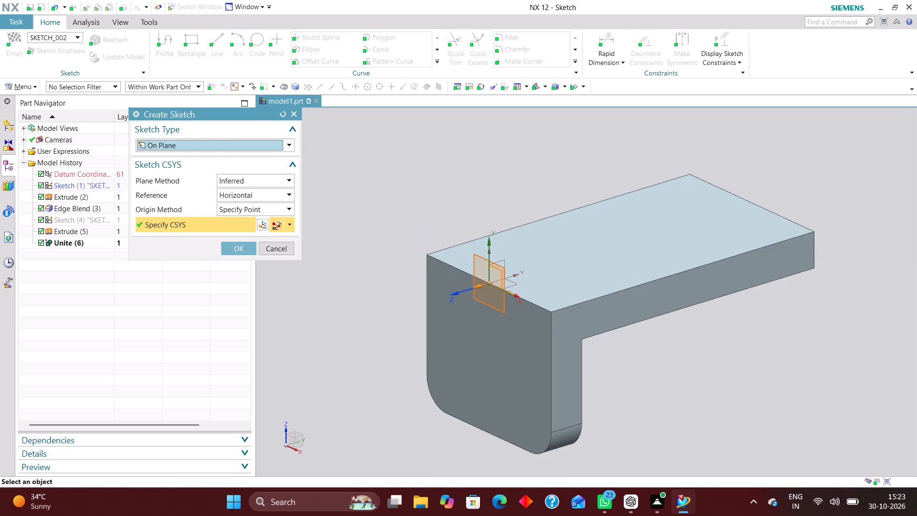
left_click(231, 250)
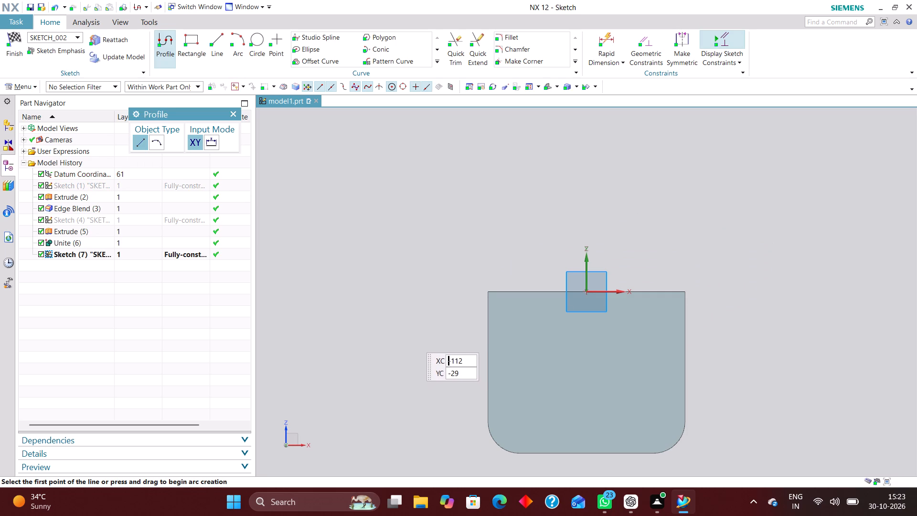
Sketch a rectangle about 123 × 26 mm just above the vertical plate's top edge.
left_click(190, 35)
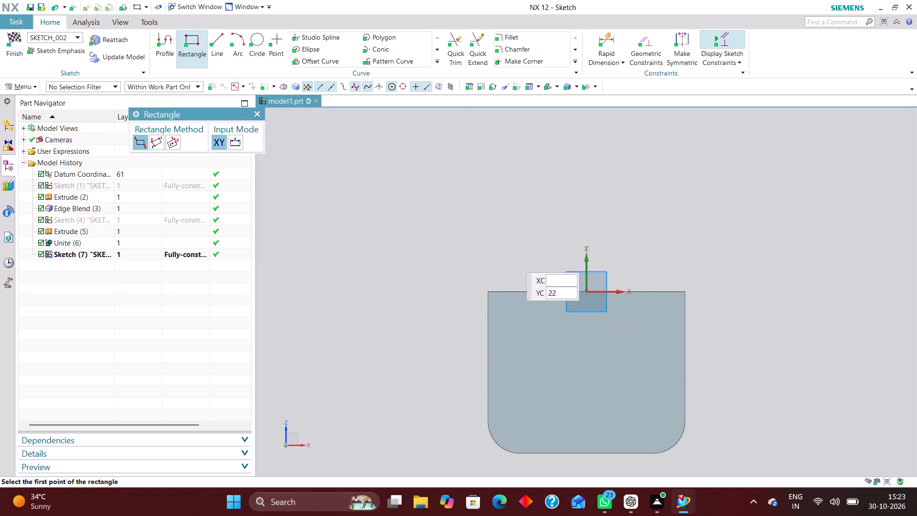
left_click(491, 228)
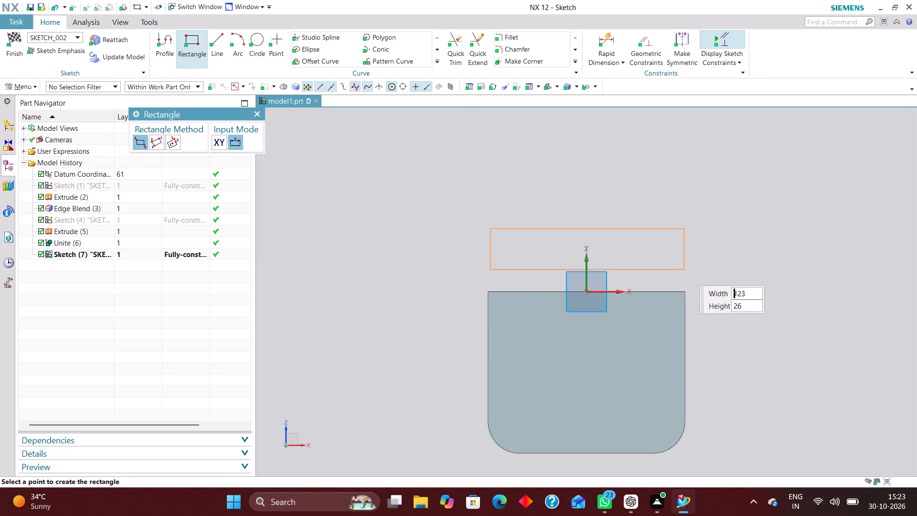
left_click(683, 269)
Constrain the midpoint of the rectangle's upper side onto the Z axis.
left_click(651, 45)
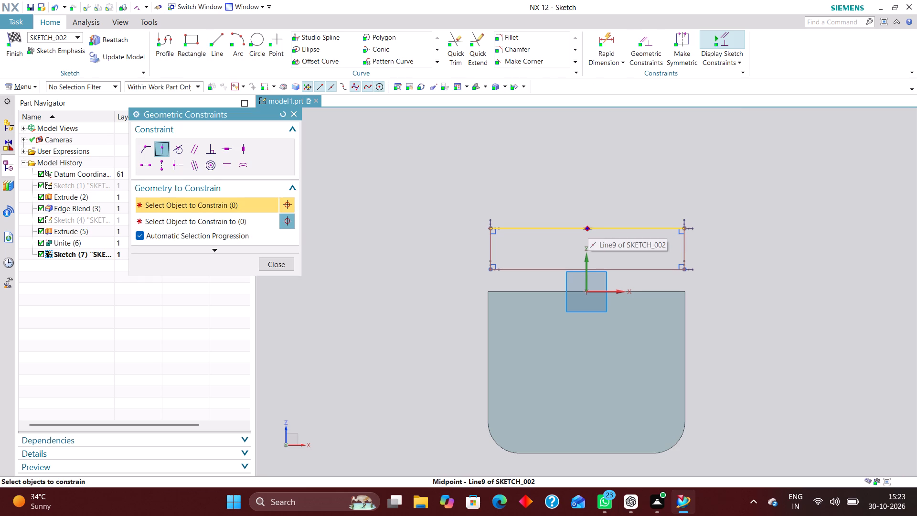
left_click(587, 226)
left_click(587, 265)
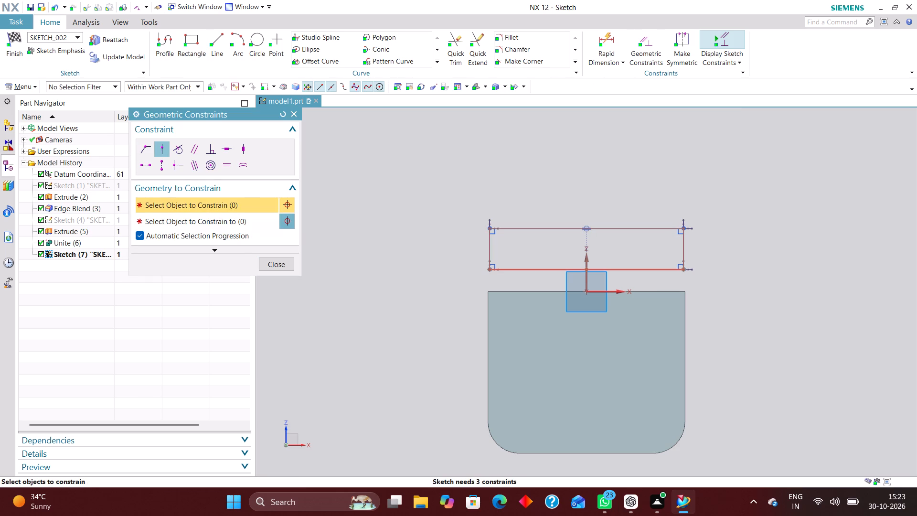
Dimension the rectangle's height as 25 mm.
left_click(605, 39)
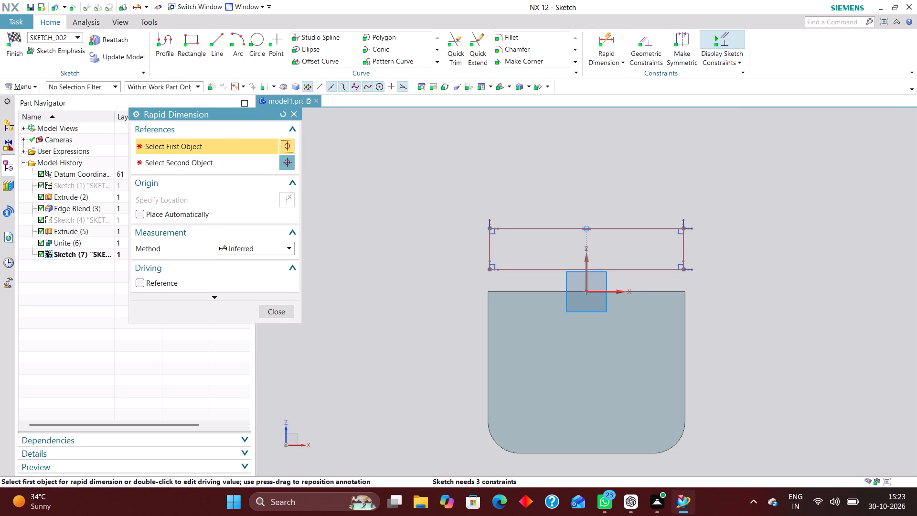
middle_click_drag(734, 303, 718, 303)
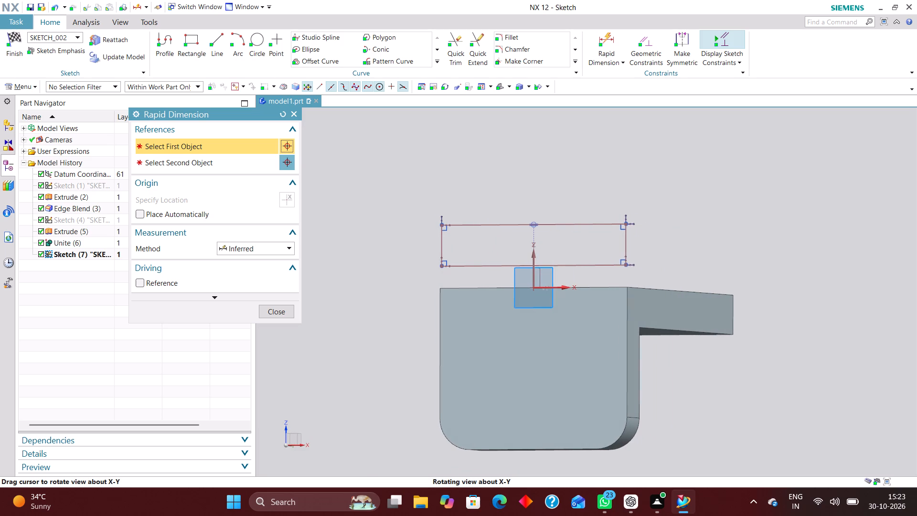
middle_click_drag(718, 303, 718, 303)
middle_click_drag(723, 303, 744, 303)
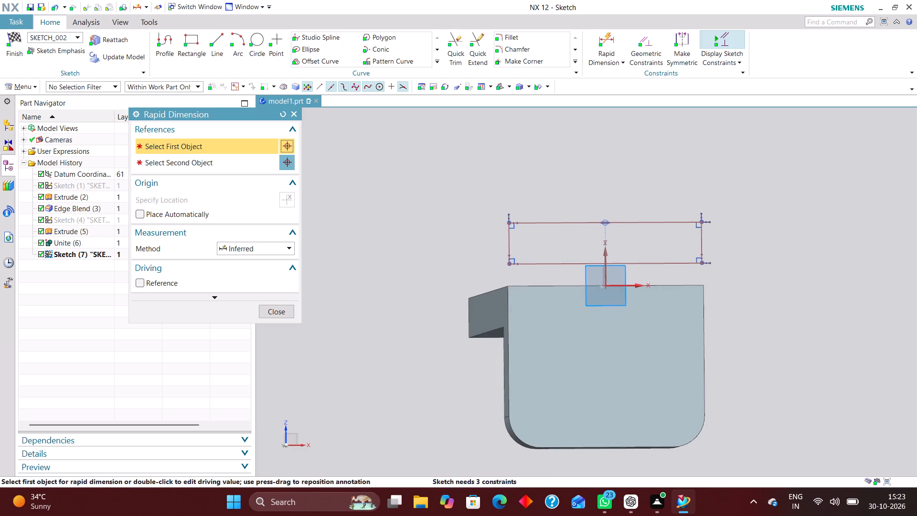
right_click_drag(794, 262, 720, 269)
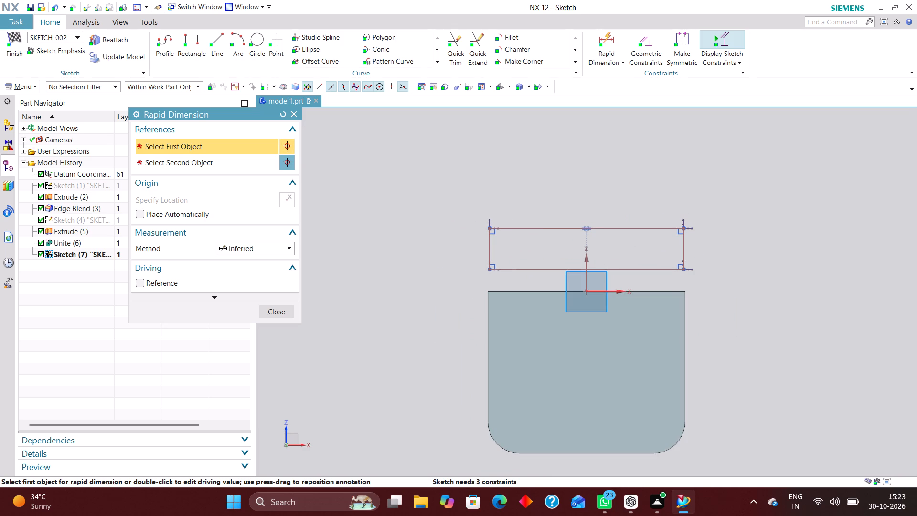
scroll(708, 213, "up", 1)
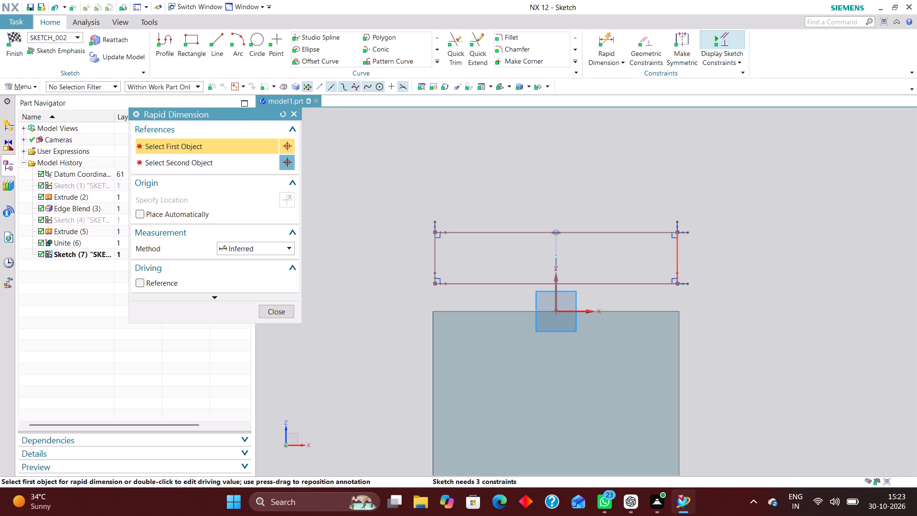
left_click(678, 270)
left_click(720, 262)
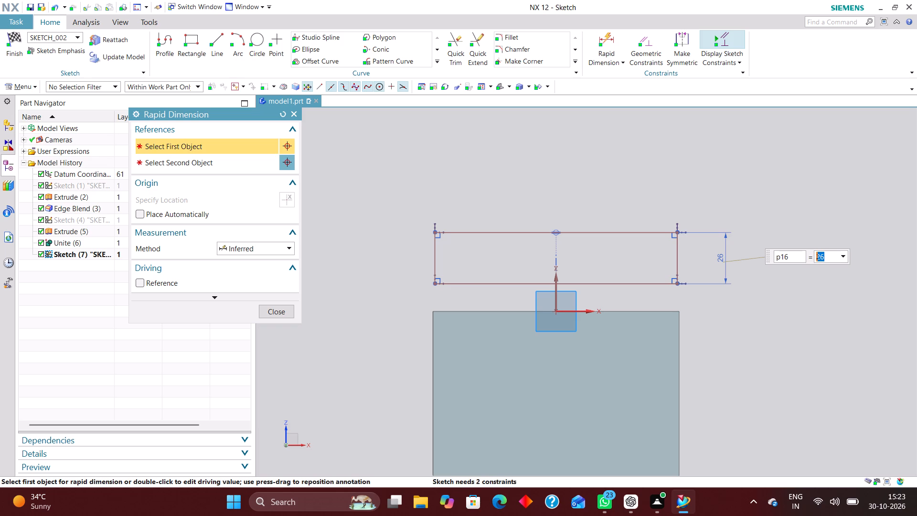
type("25")
key("Return")
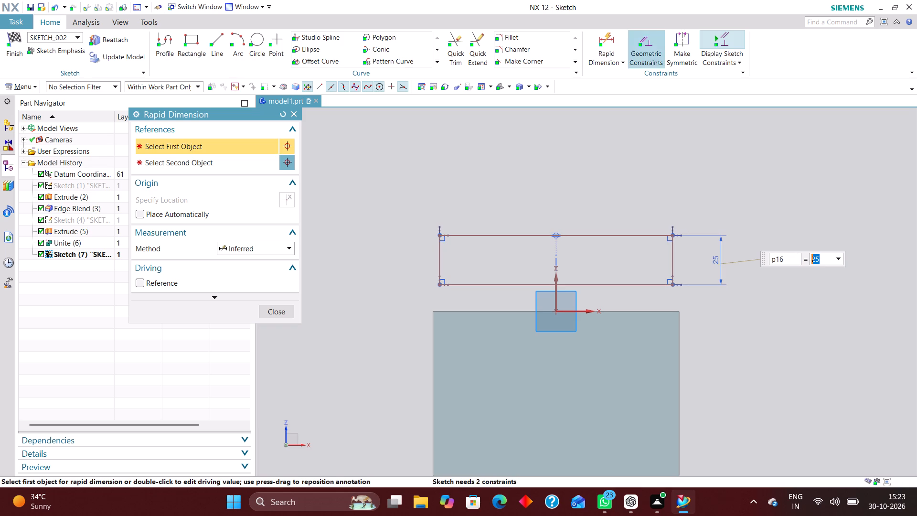
Constrain the midpoint of the rectangle's lower side onto the X axis.
left_click(643, 38)
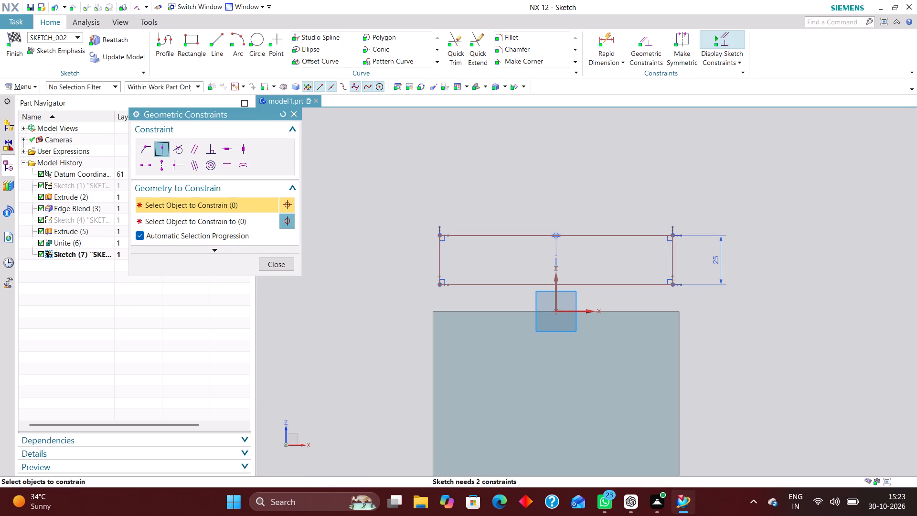
left_click(557, 281)
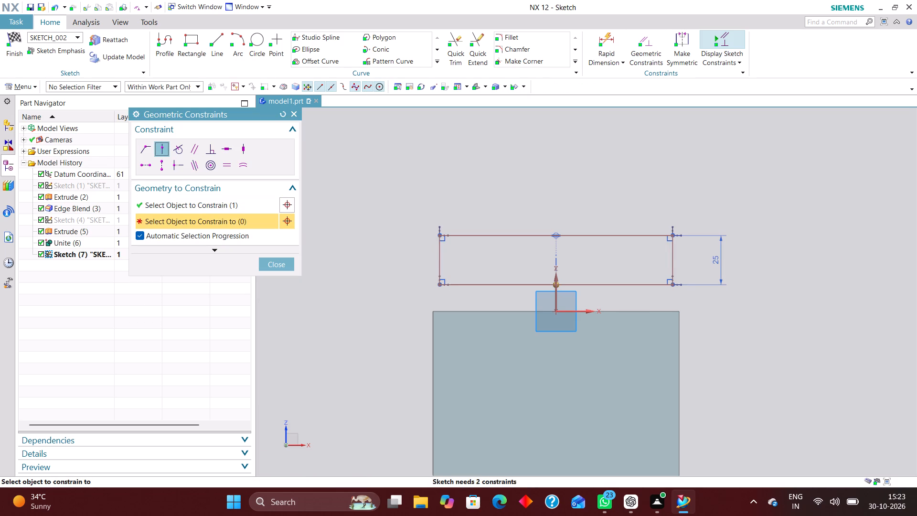
left_click(580, 313)
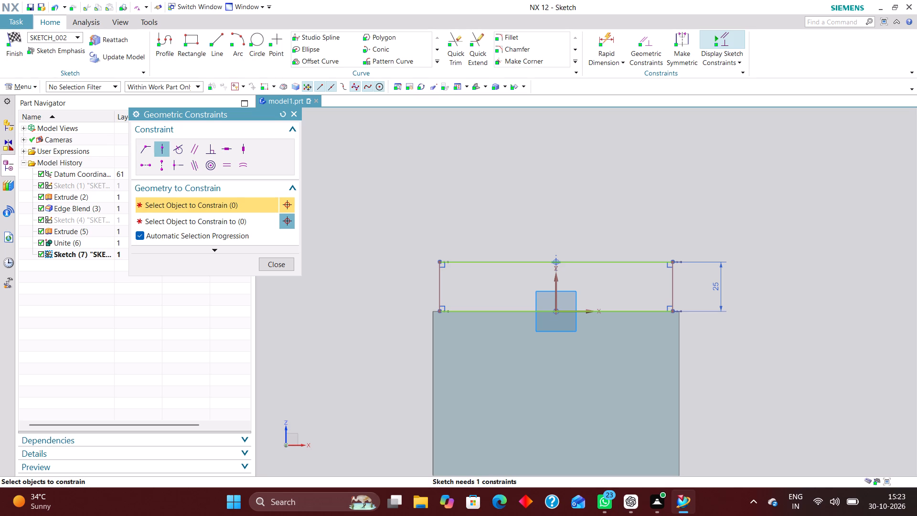
left_click(274, 266)
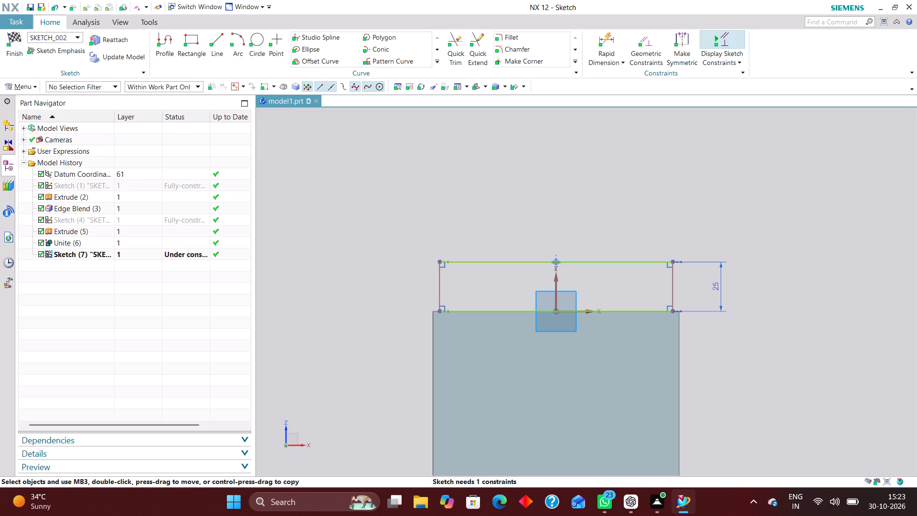
Dimension the rectangle's width as 125 mm and finish the sketch.
left_click(610, 33)
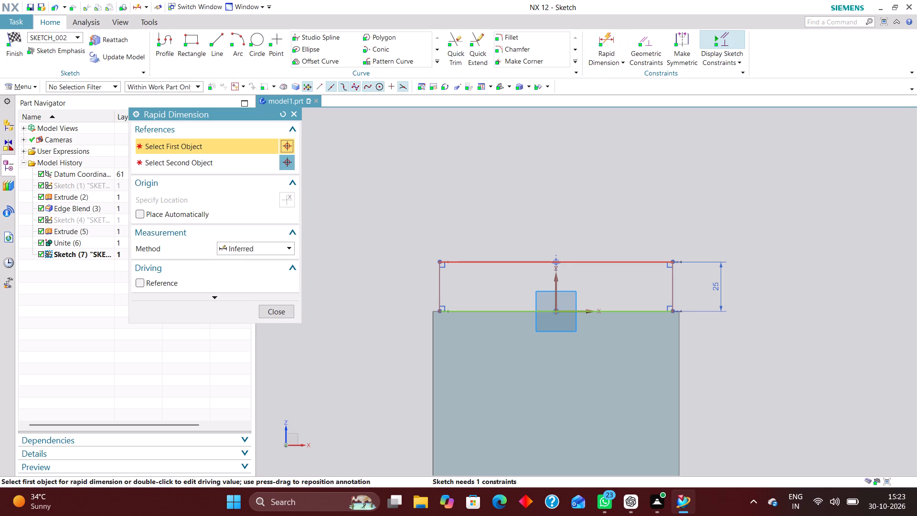
left_click(609, 260)
left_click(574, 183)
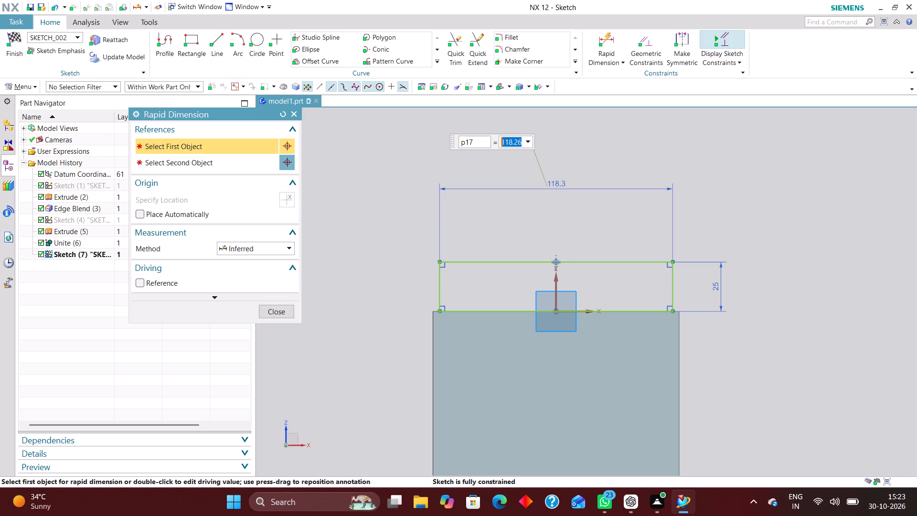
type("125")
key("Return")
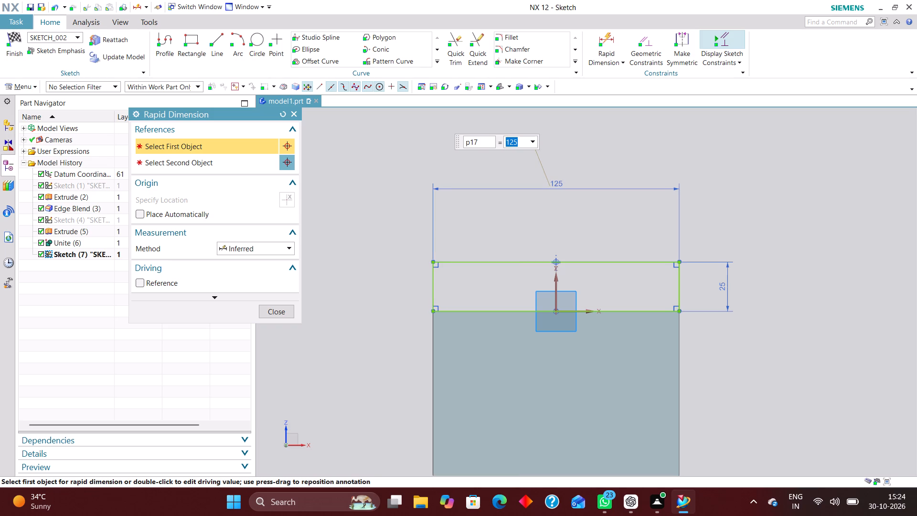
left_click(278, 312)
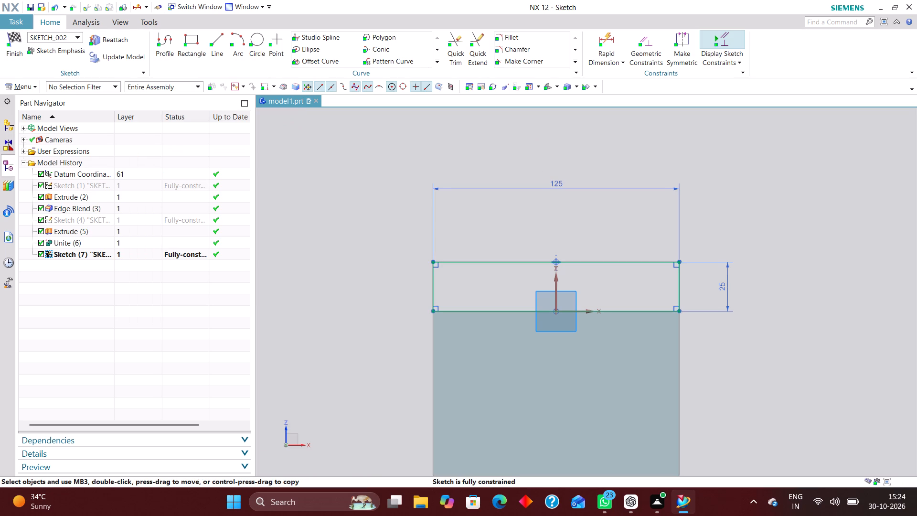
left_click(14, 36)
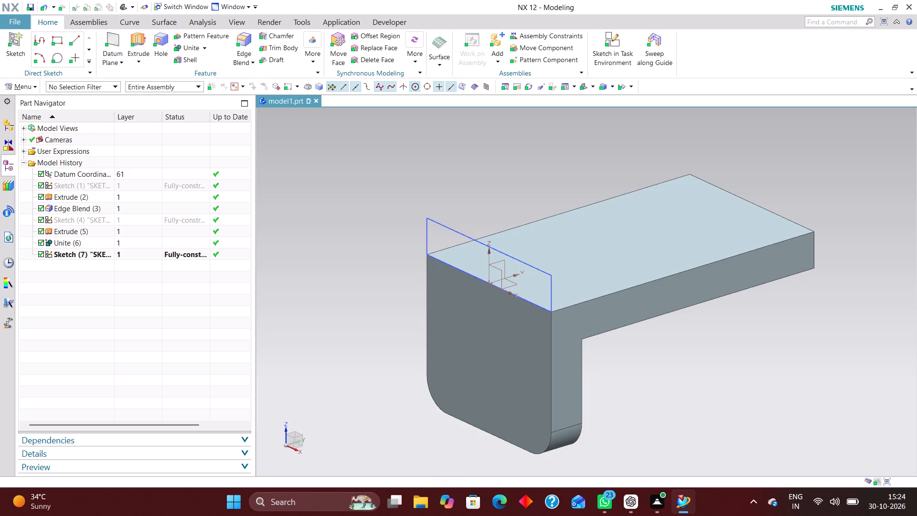
Reopen the rectangle sketch above the vertical plate, set the rectangle's height to 97.5 mm, and finish the sketch.
left_click(141, 251)
right_click(145, 247)
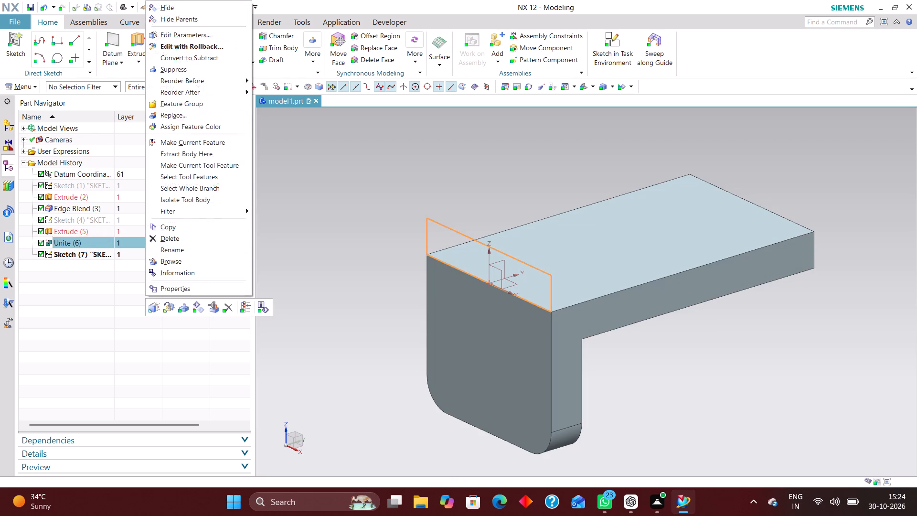
left_click(128, 254)
right_click(125, 254)
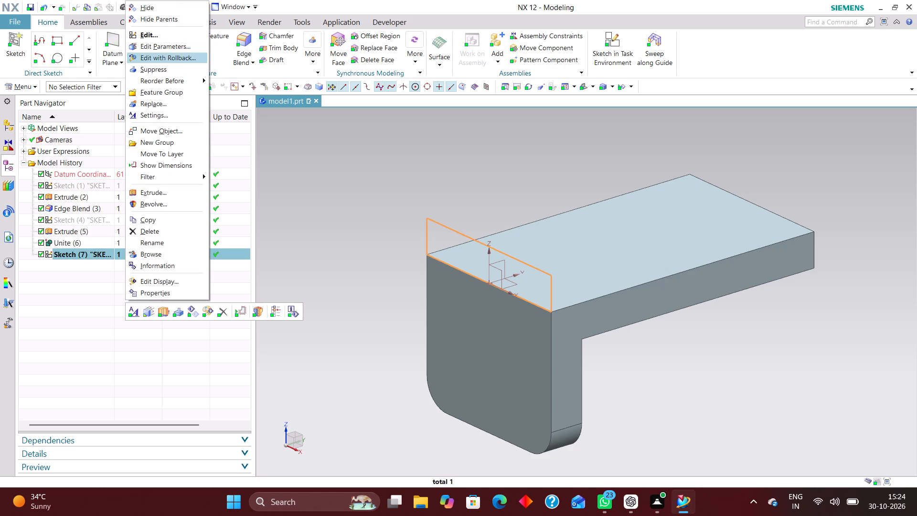
left_click(190, 61)
scroll(642, 261, "down", 1)
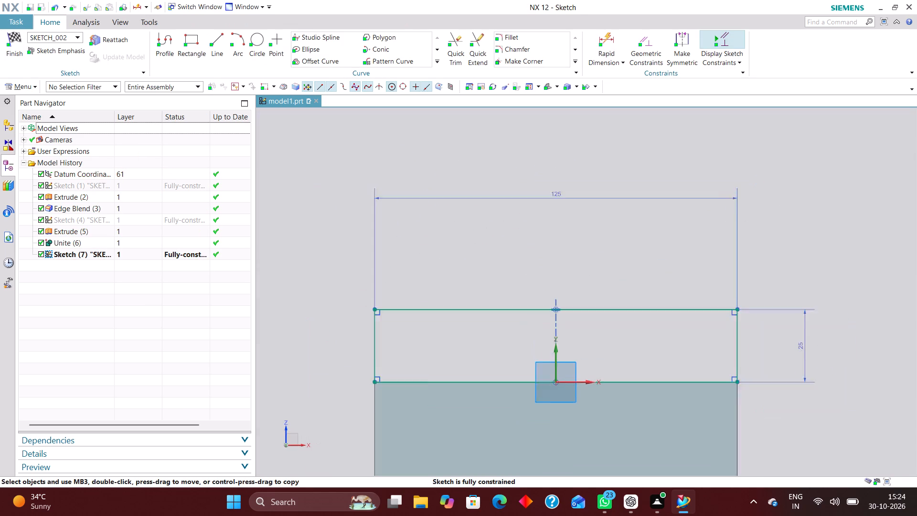
scroll(639, 263, "down", 1)
scroll(761, 329, "up", 2)
double_click(777, 331)
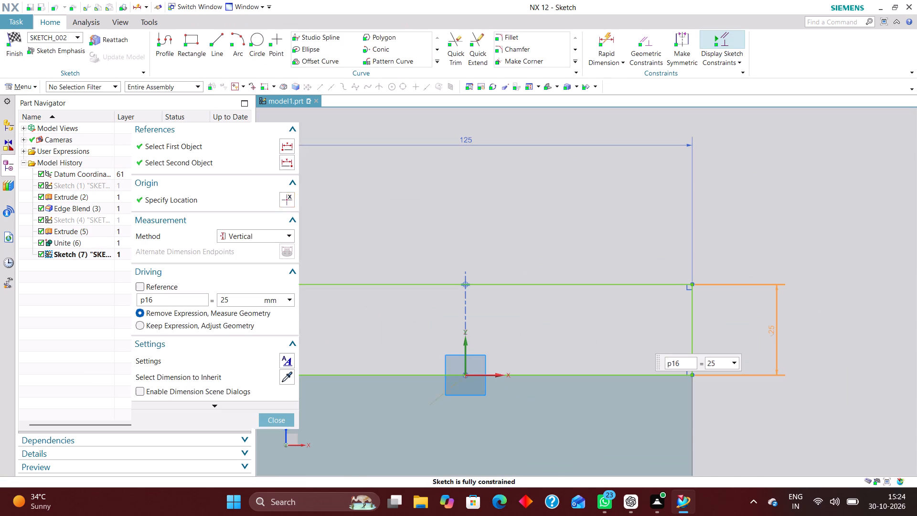
left_click_drag(725, 364, 662, 364)
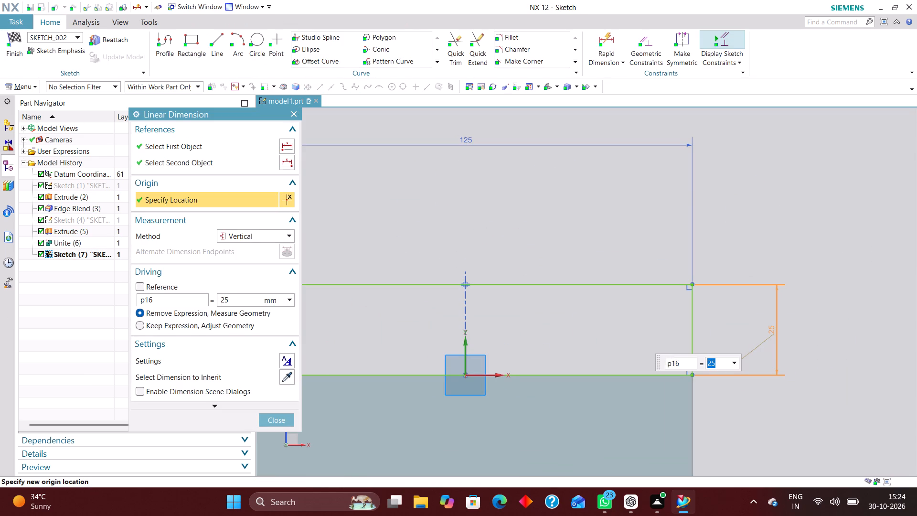
type("97.5")
key("Return")
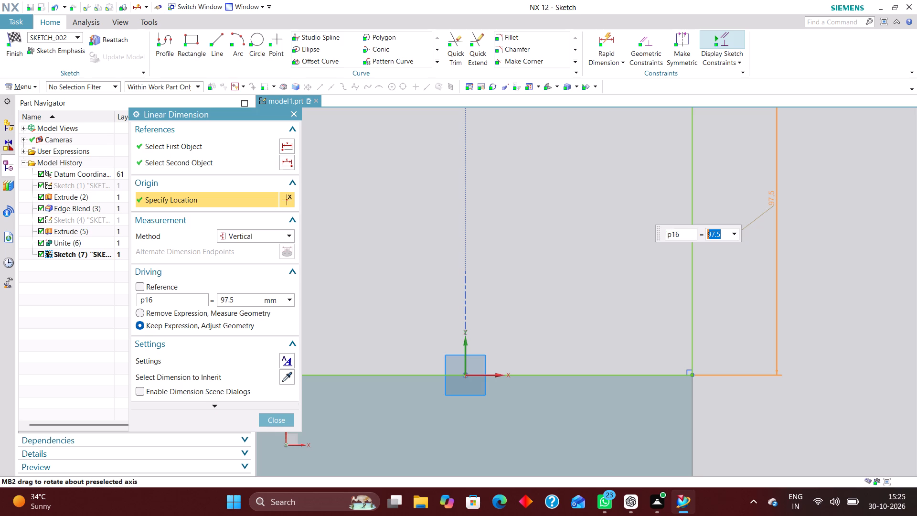
left_click(281, 416)
scroll(827, 344, "down", 4)
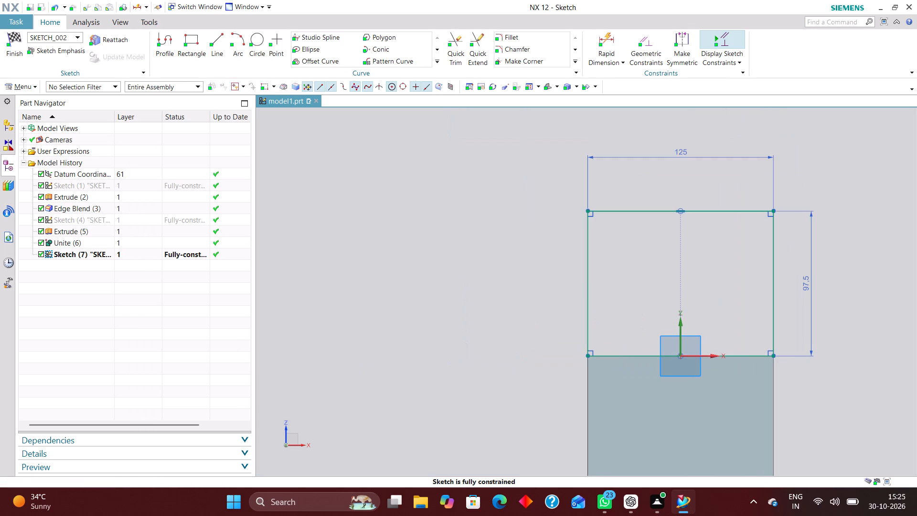
left_click(16, 41)
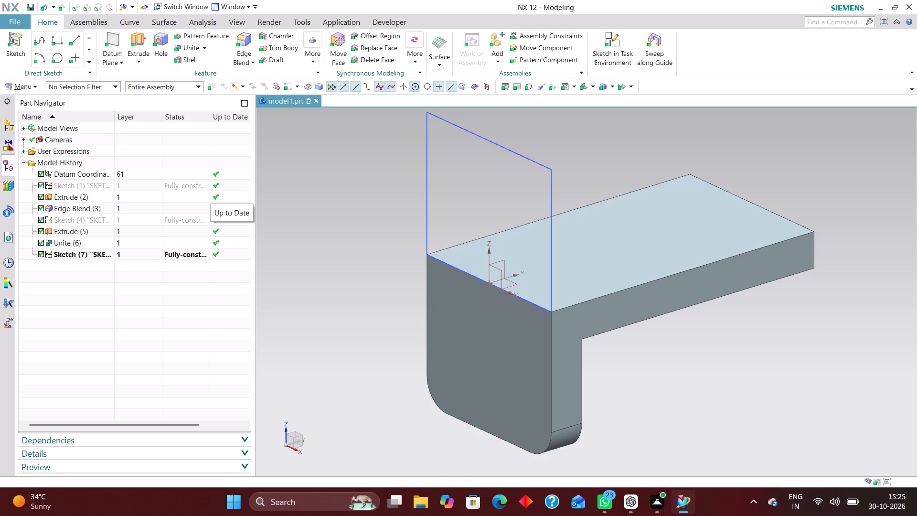
Reopen the rectangle sketch, delete the constraint holding its lower side on the X axis, and move the rectangle down about 13.5 mm.
left_click(149, 253)
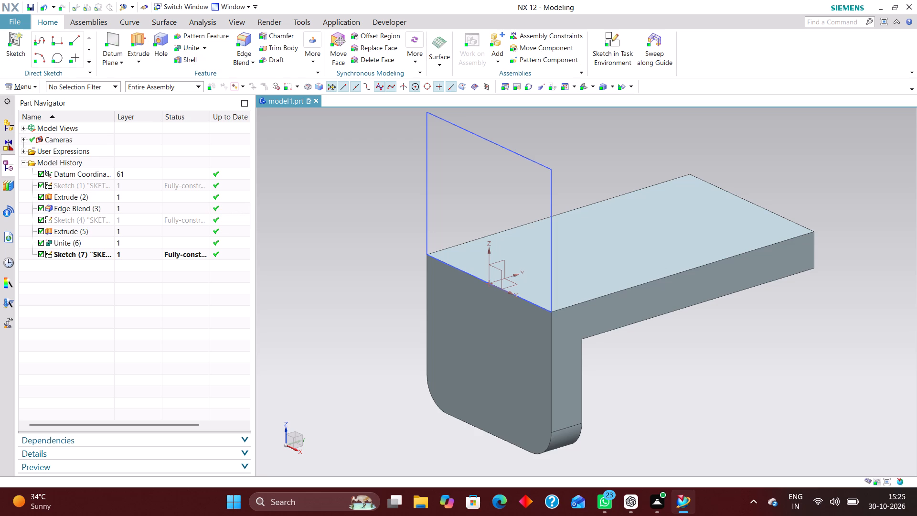
right_click(144, 253)
left_click(201, 55)
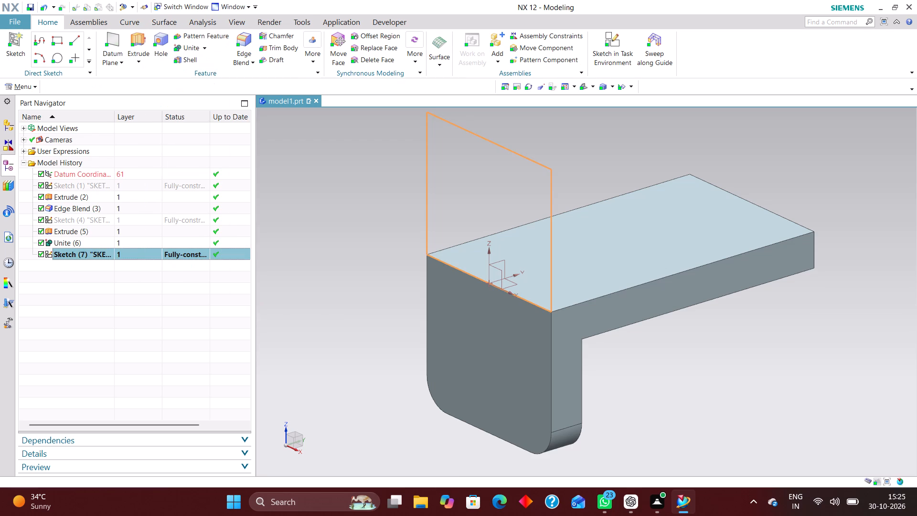
scroll(580, 268, "down", 2)
scroll(650, 426, "up", 2)
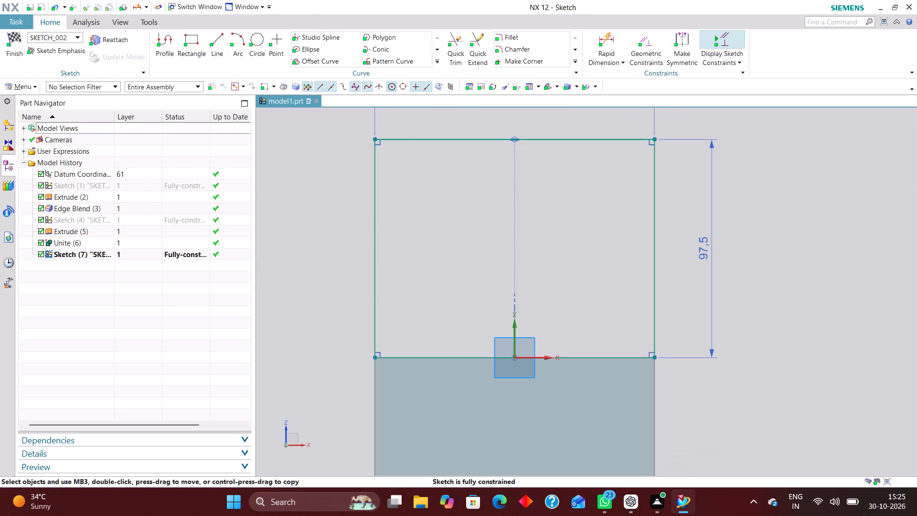
right_click_drag(505, 356, 427, 305)
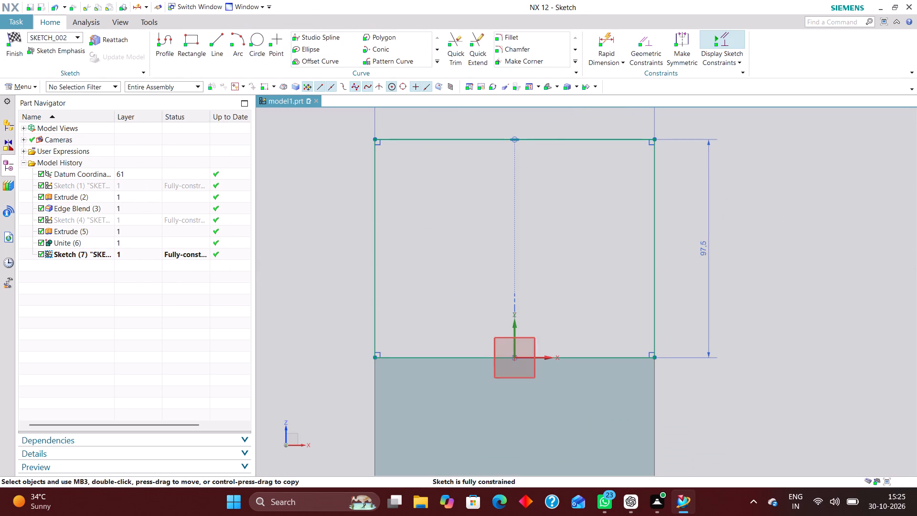
left_click_drag(560, 358, 561, 396)
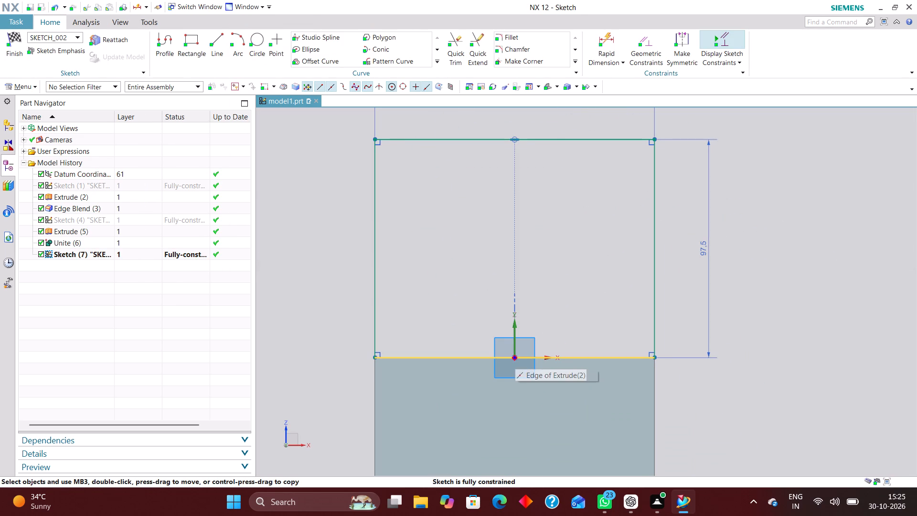
right_click_drag(515, 356, 224, 306)
left_click_drag(589, 356, 587, 378)
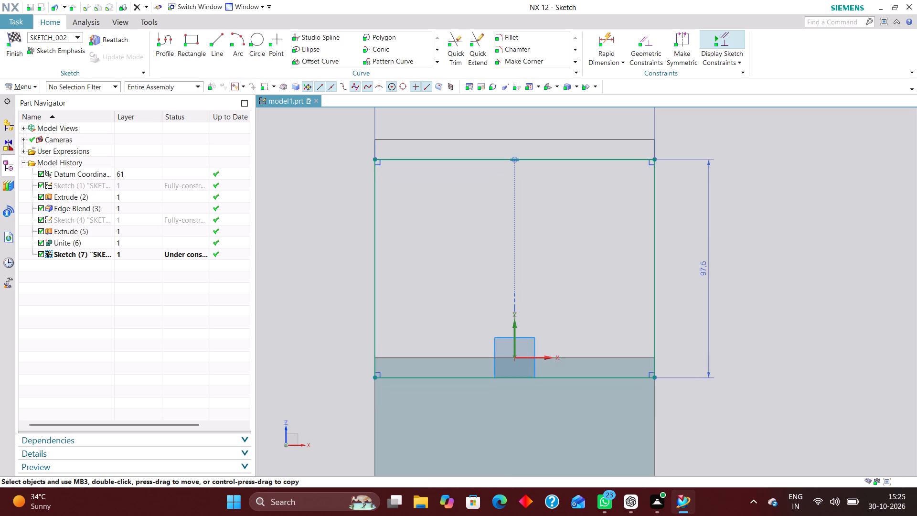
left_click_drag(587, 378, 586, 386)
Dimension the rectangle's lower side 25 mm below the plate's top edge and finish the sketch.
left_click(608, 35)
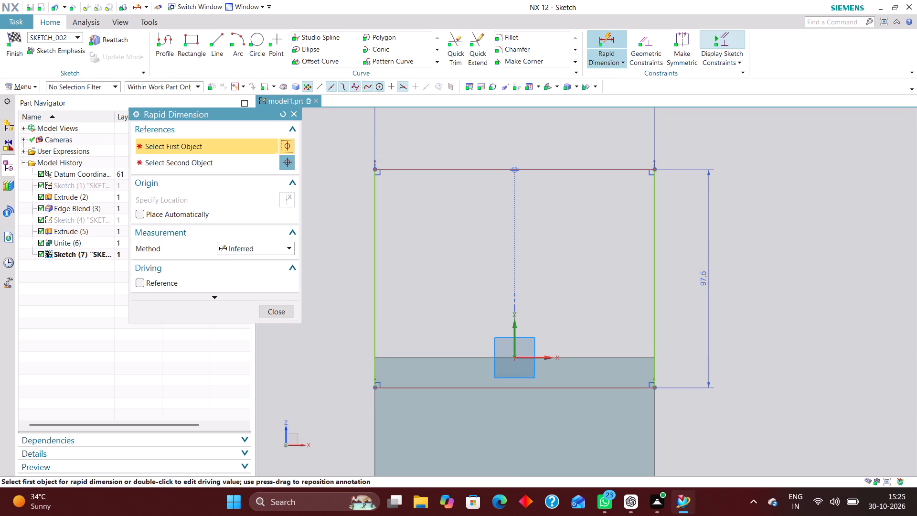
left_click(561, 390)
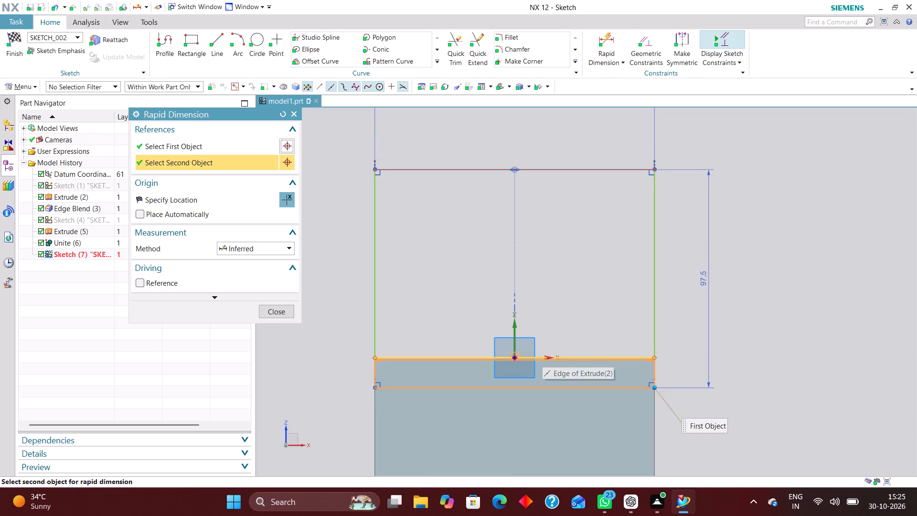
left_click(542, 355)
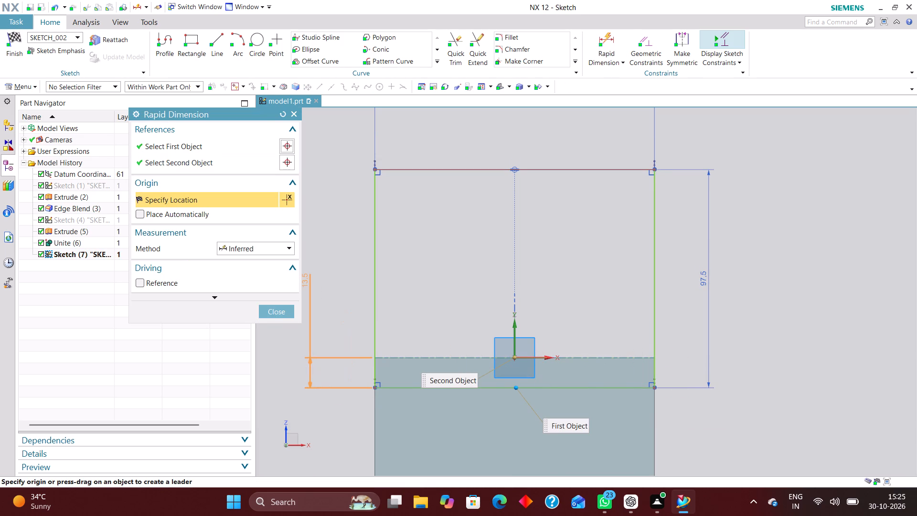
left_click(284, 114)
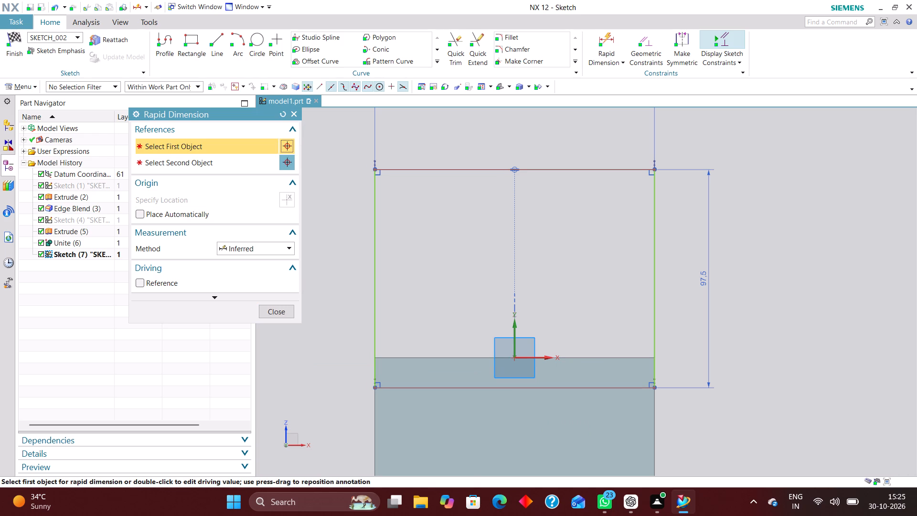
left_click(543, 388)
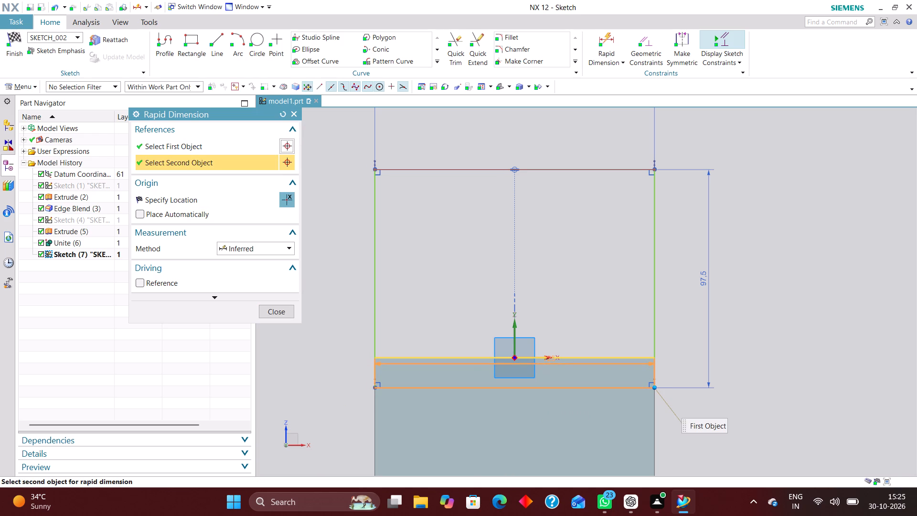
scroll(529, 359, "up", 10)
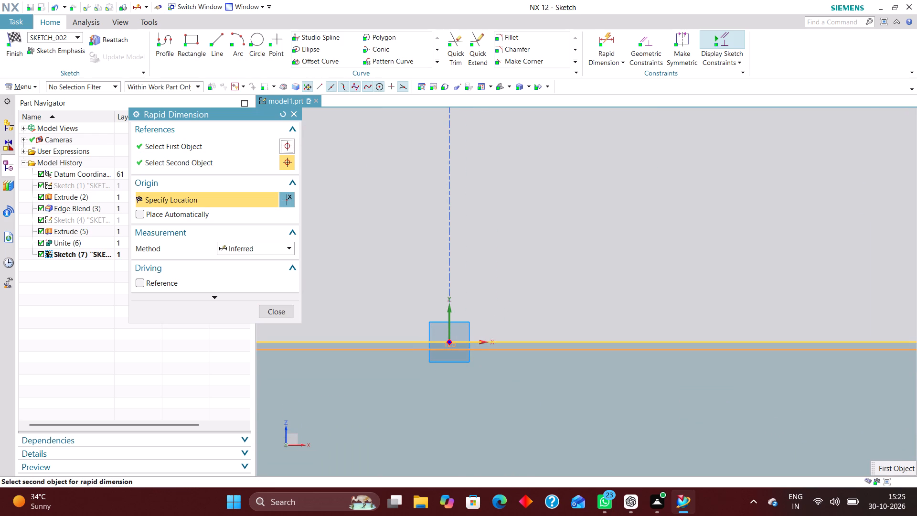
left_click(469, 341)
scroll(491, 340, "down", 10)
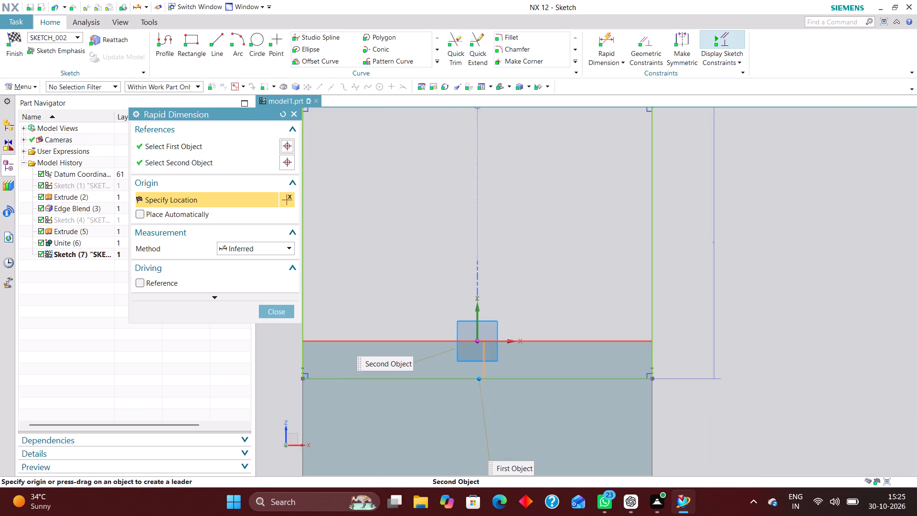
scroll(483, 340, "down", 4)
left_click(609, 348)
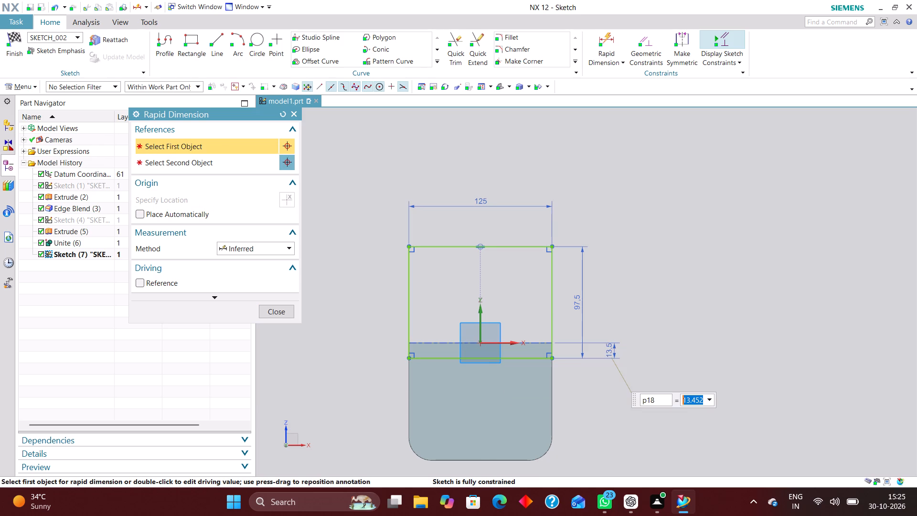
type("25")
key("Return")
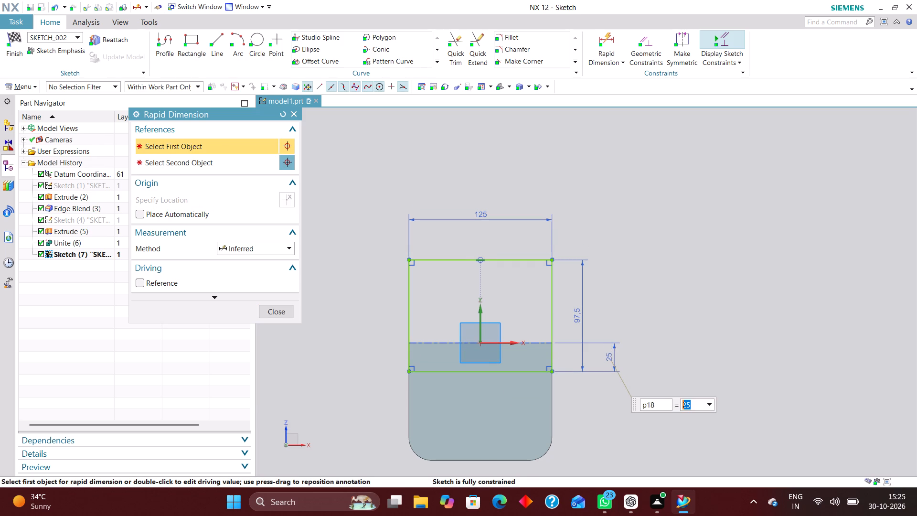
left_click(286, 311)
left_click(15, 36)
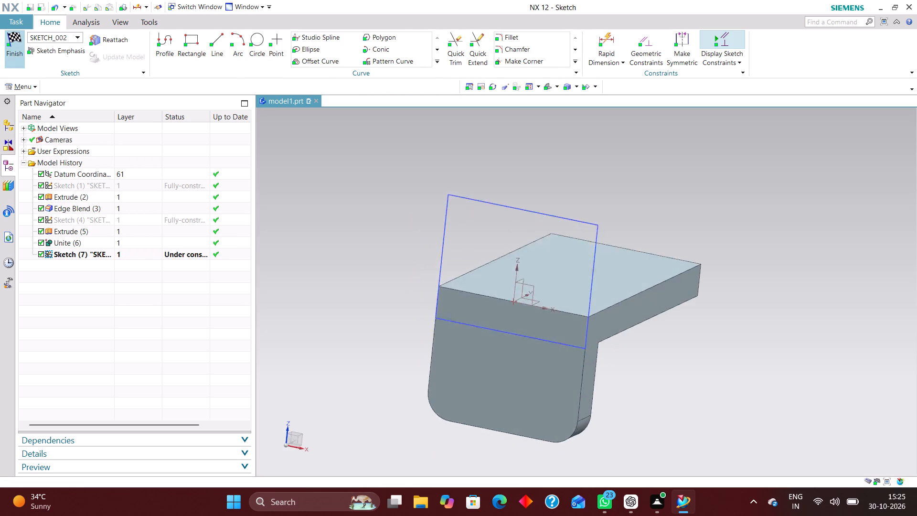
Start extruding the rectangle with the direction reversed toward the horizontal plate, stretching the end distance to 215 mm at its far end.
scroll(850, 378, "down", 2)
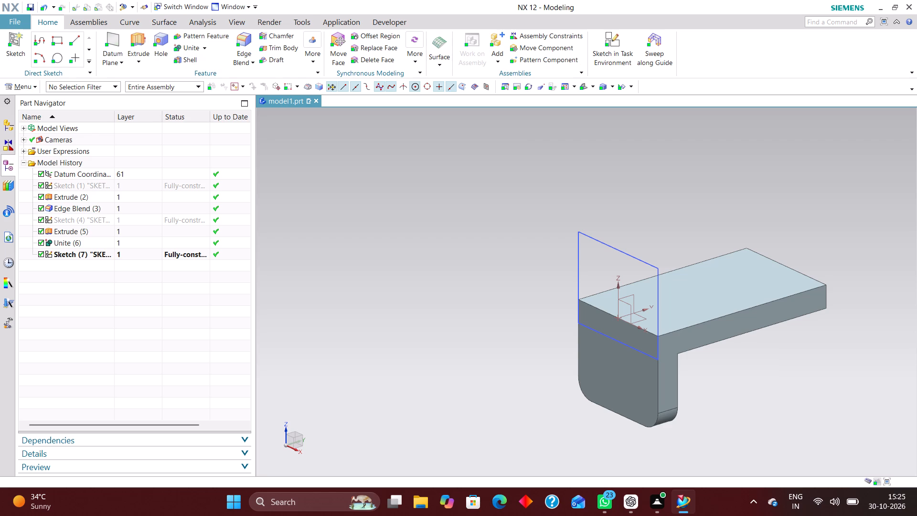
left_click(144, 37)
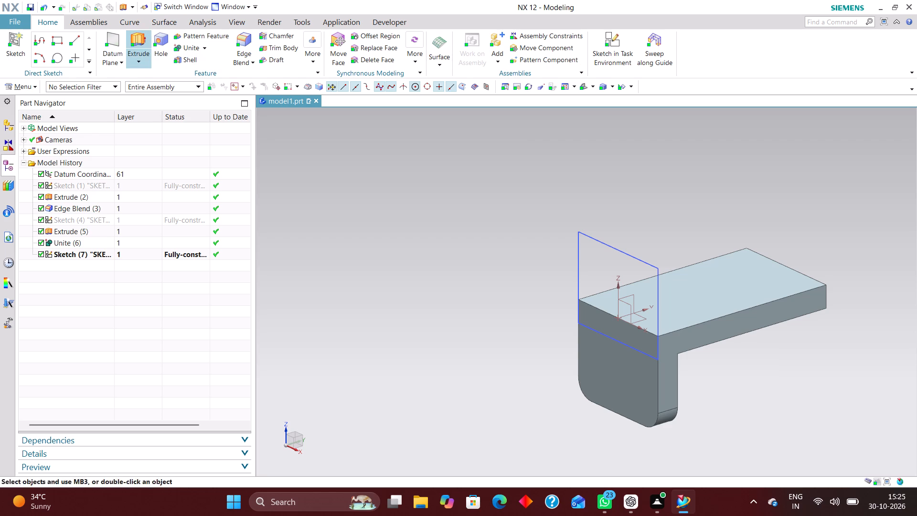
left_click(577, 253)
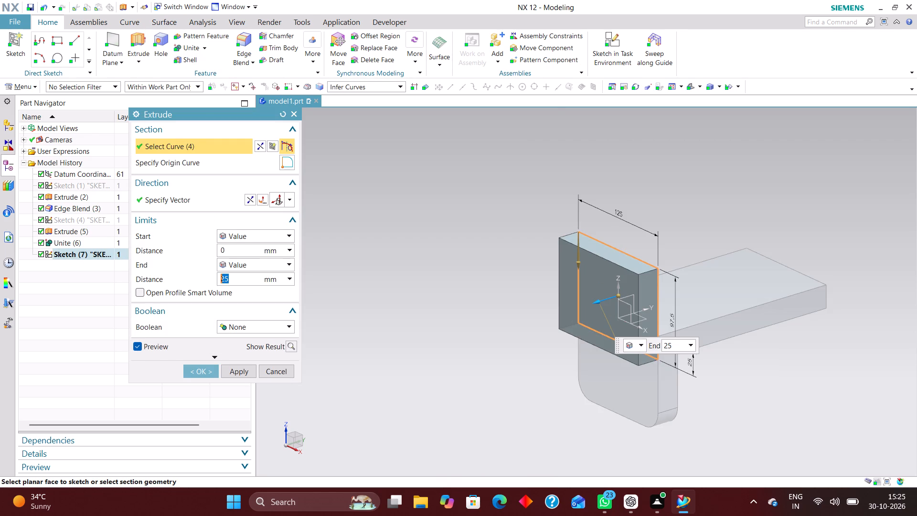
left_click(245, 201)
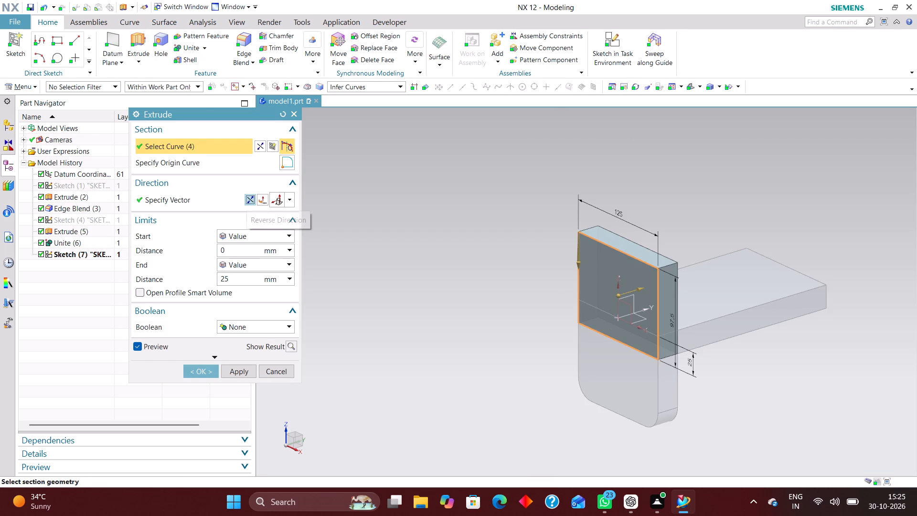
right_click_drag(862, 223, 788, 221)
scroll(676, 272, "up", 2)
scroll(474, 286, "down", 1)
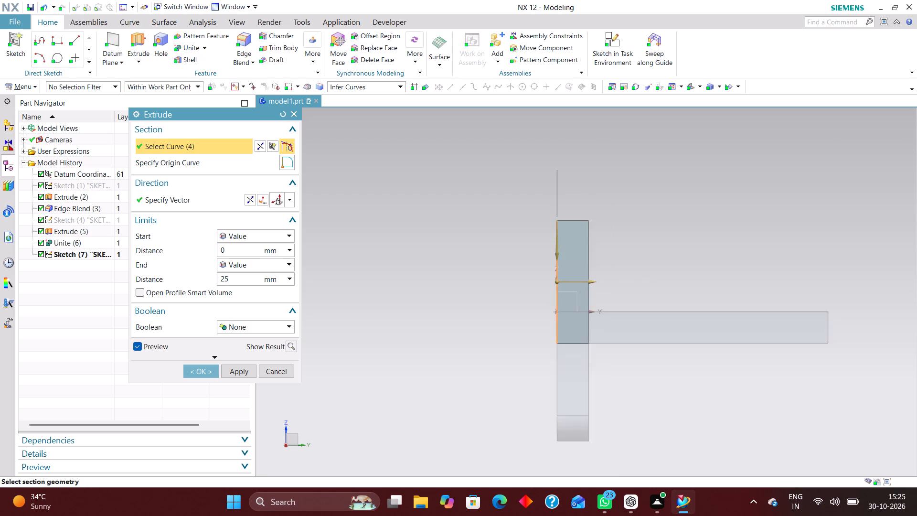
scroll(475, 288, "down", 3)
scroll(582, 285, "up", 3)
left_click_drag(513, 282, 513, 282)
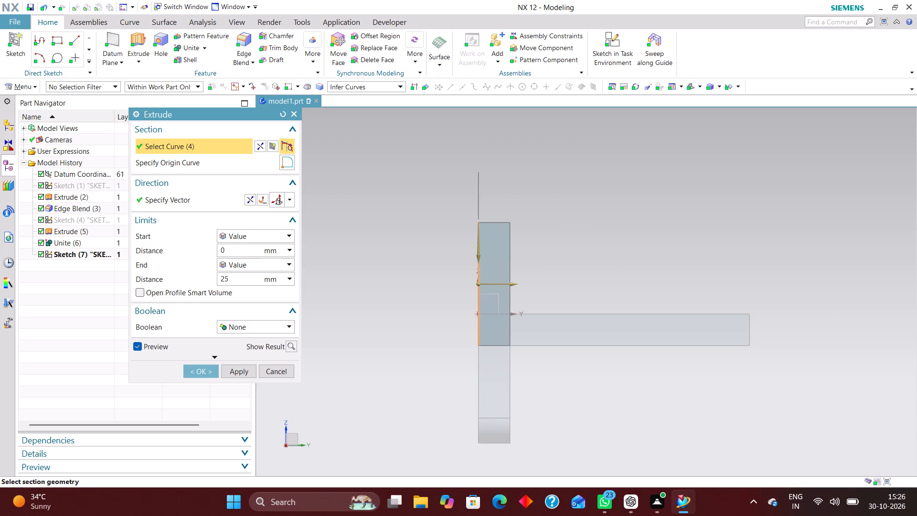
left_click_drag(513, 282, 748, 283)
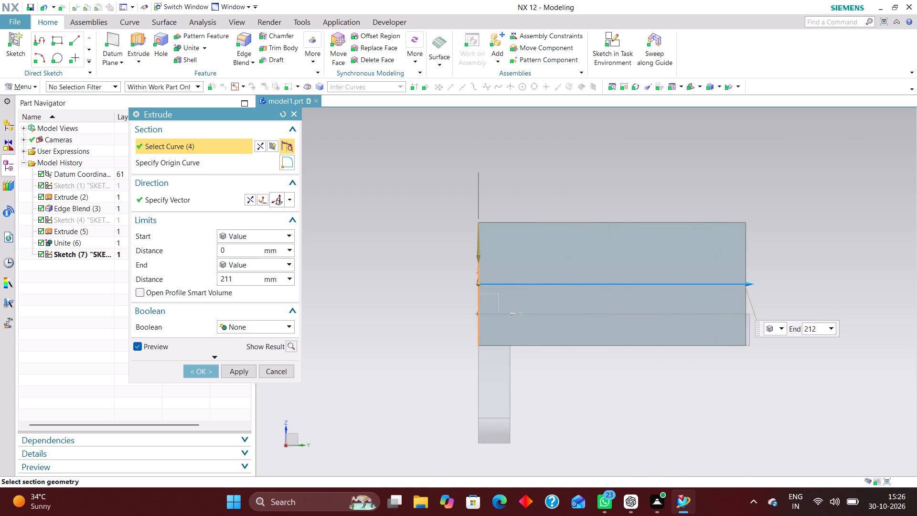
left_click_drag(748, 283, 753, 280)
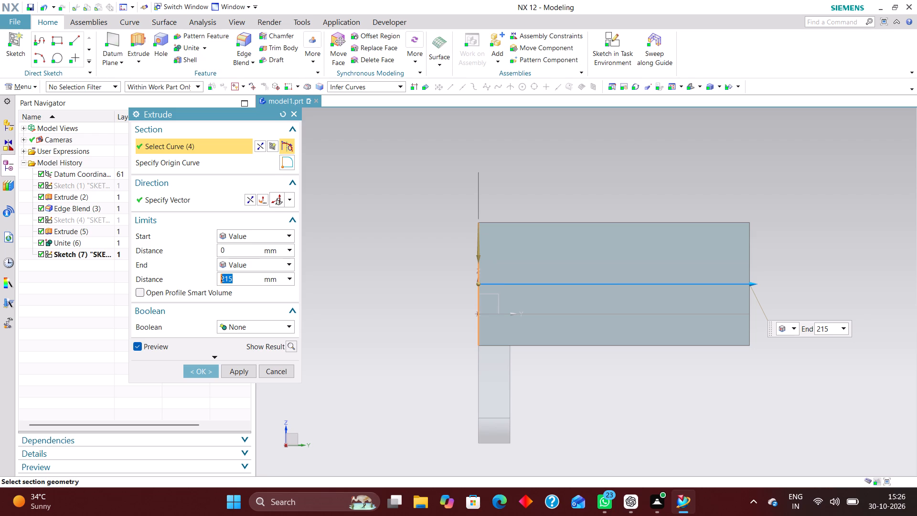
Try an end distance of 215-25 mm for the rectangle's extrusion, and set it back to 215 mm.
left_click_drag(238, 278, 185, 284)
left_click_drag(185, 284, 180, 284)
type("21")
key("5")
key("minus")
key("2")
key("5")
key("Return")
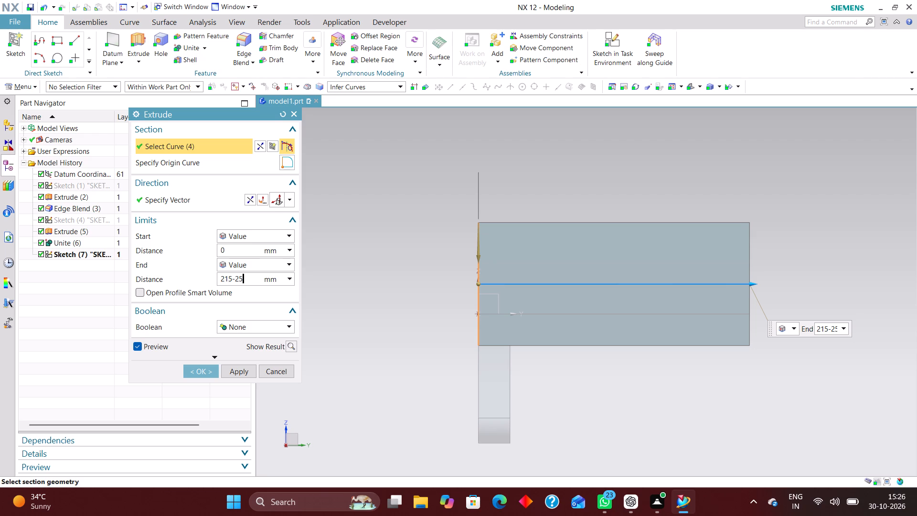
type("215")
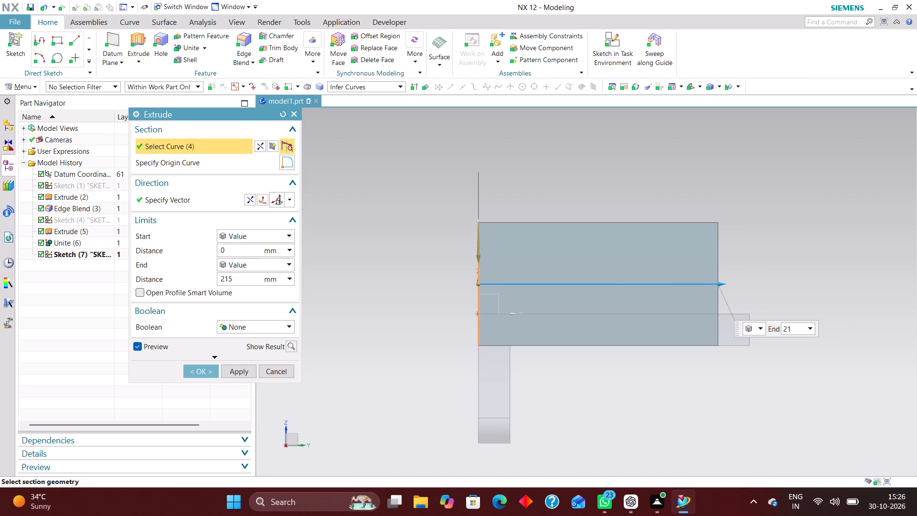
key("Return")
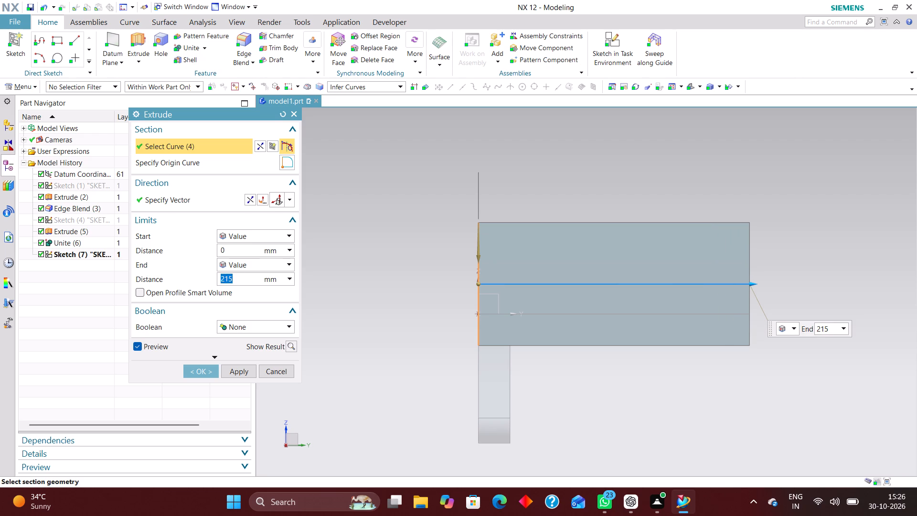
Set the extrusion's start distance to 215-25 mm and create the upright plate at the horizontal plate's far end.
left_click_drag(228, 249, 184, 250)
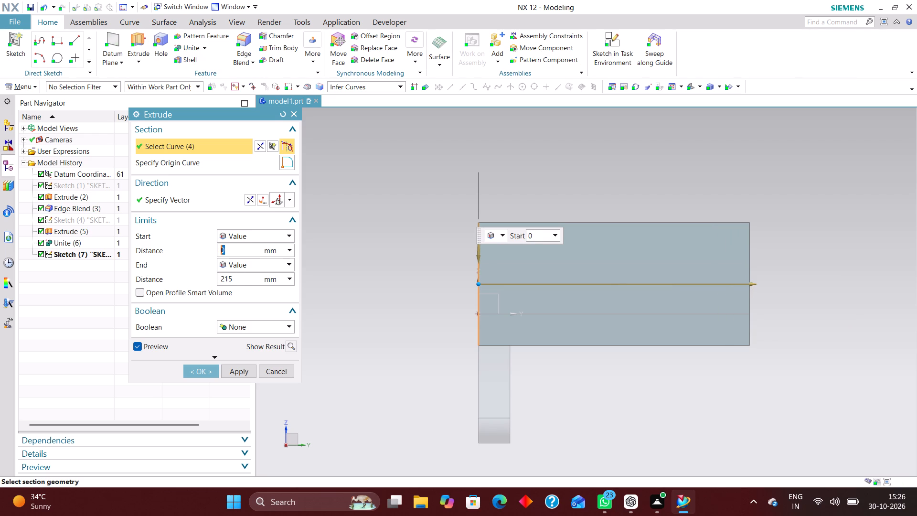
type("215")
type("-25")
key("Return")
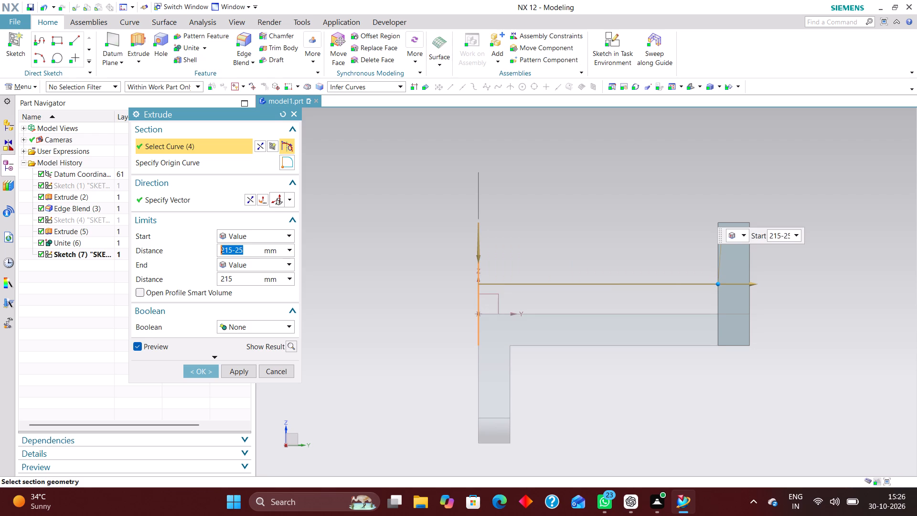
left_click(194, 373)
Hide the rectangle sketch above the downward vertical plate.
middle_click_drag(624, 405, 645, 429)
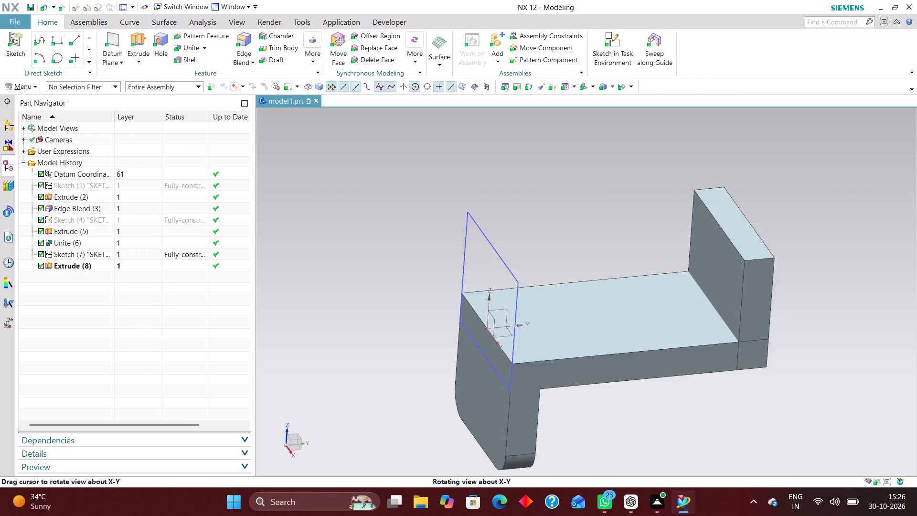
middle_click_drag(645, 429, 649, 409)
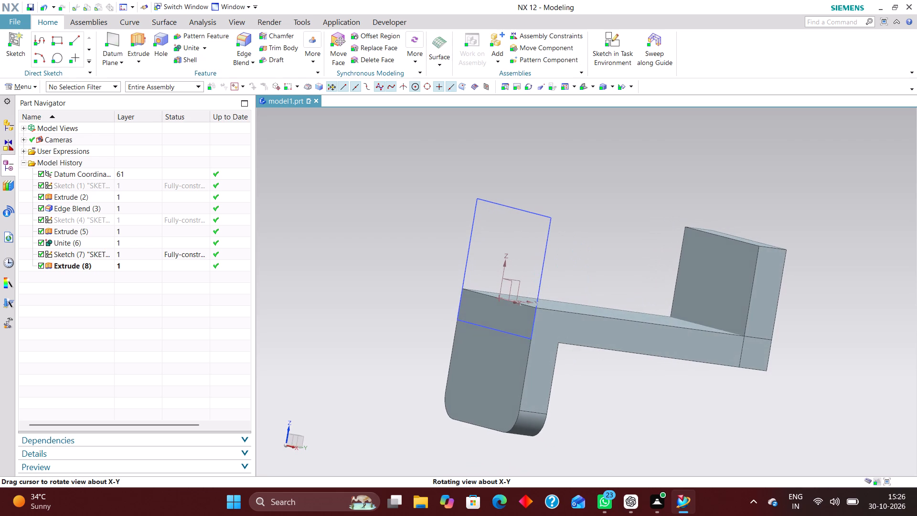
middle_click_drag(649, 409, 644, 406)
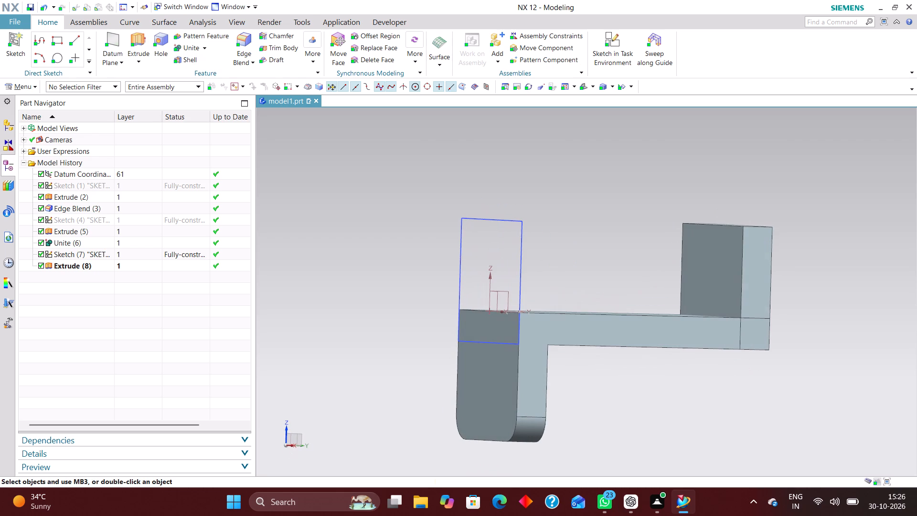
right_click_drag(523, 233, 523, 283)
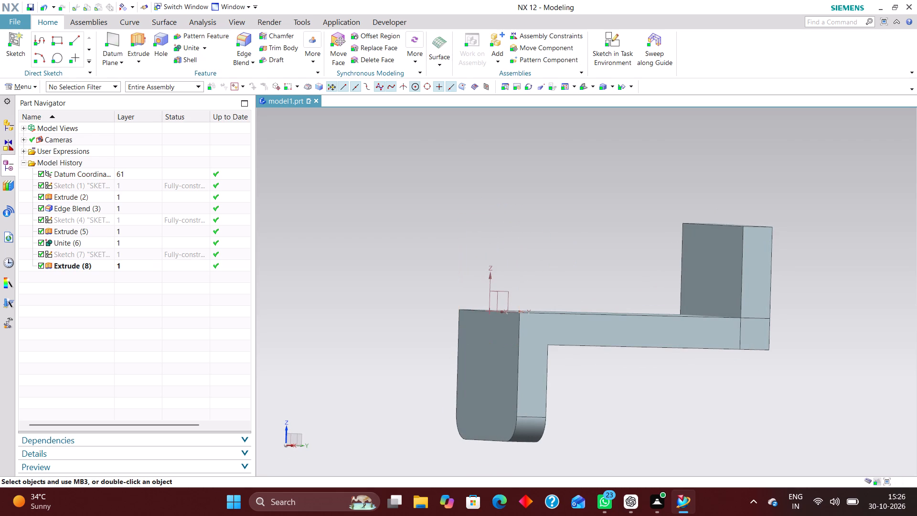
Unite the upright end plate with the L-shaped body, using the L-shaped body as the target.
left_click(186, 45)
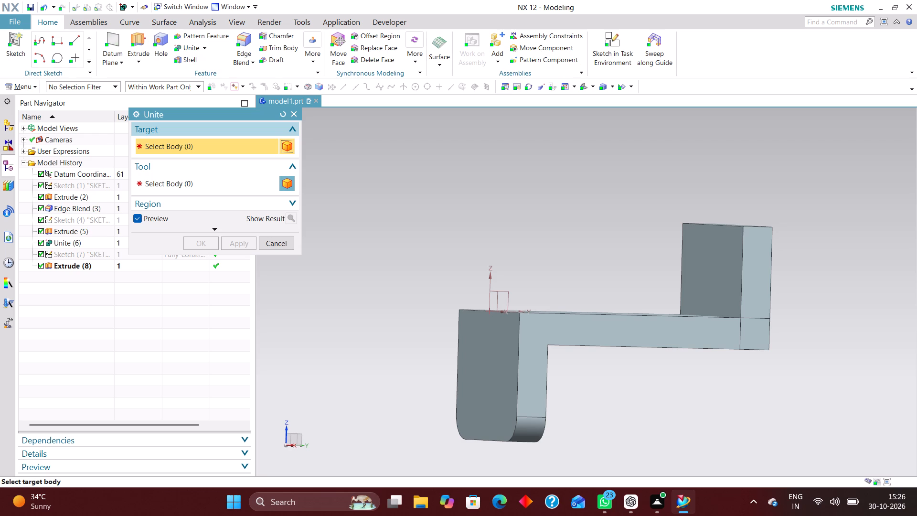
left_click(685, 344)
left_click(732, 252)
left_click(209, 238)
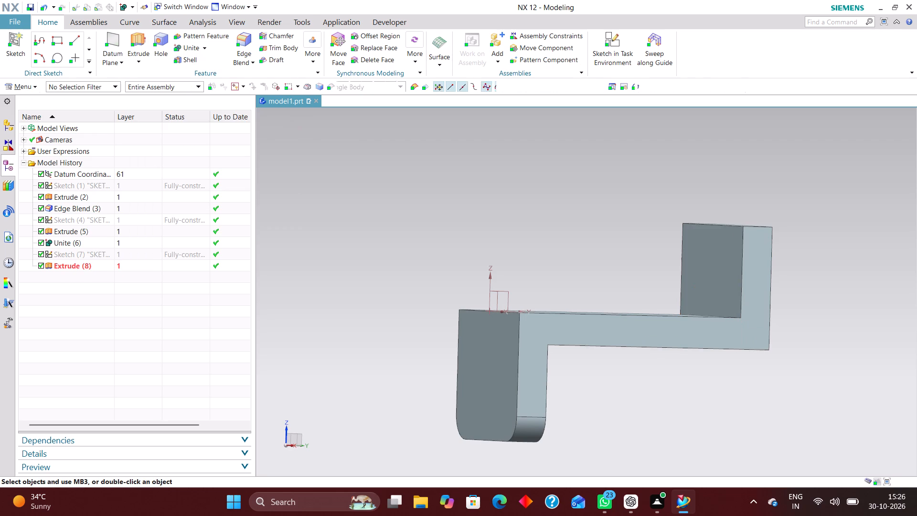
Apply a 20 mm edge blend to the two upper corner edges of the upright end plate.
middle_click_drag(576, 236, 582, 248)
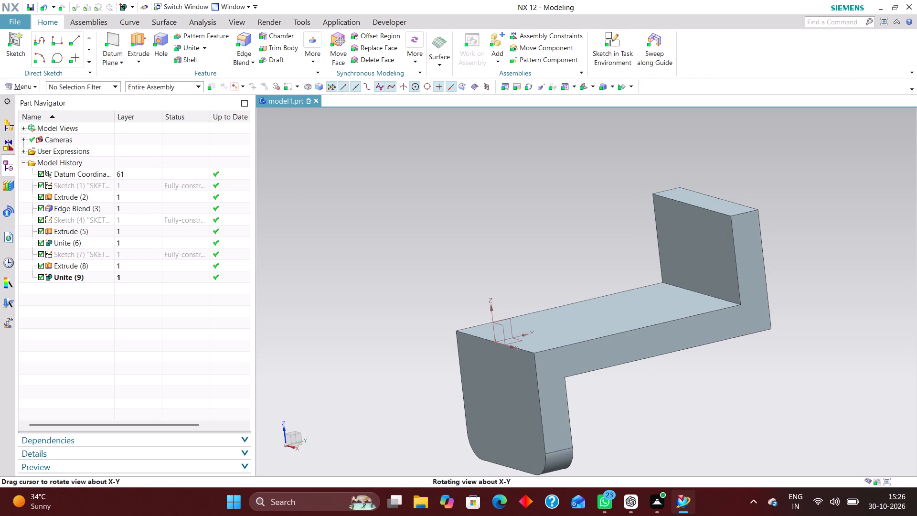
middle_click_drag(582, 248, 582, 249)
scroll(570, 236, "down", 2)
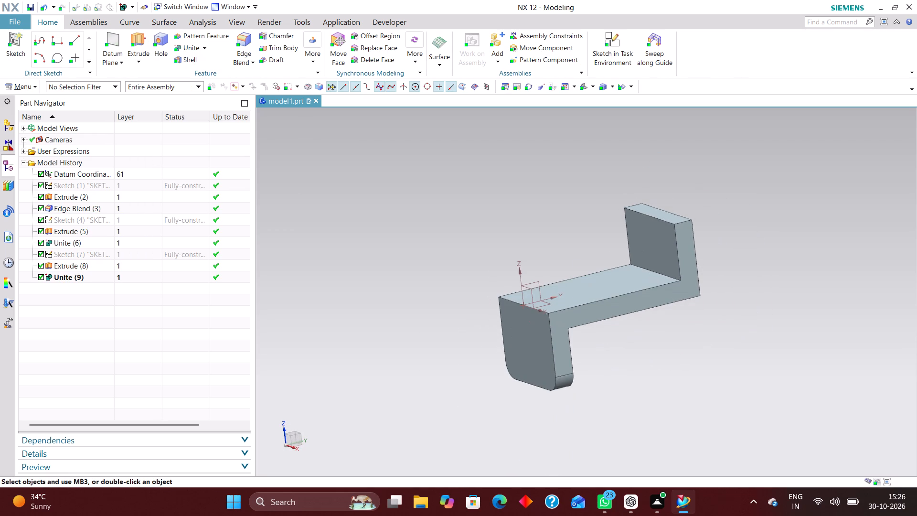
left_click(586, 83)
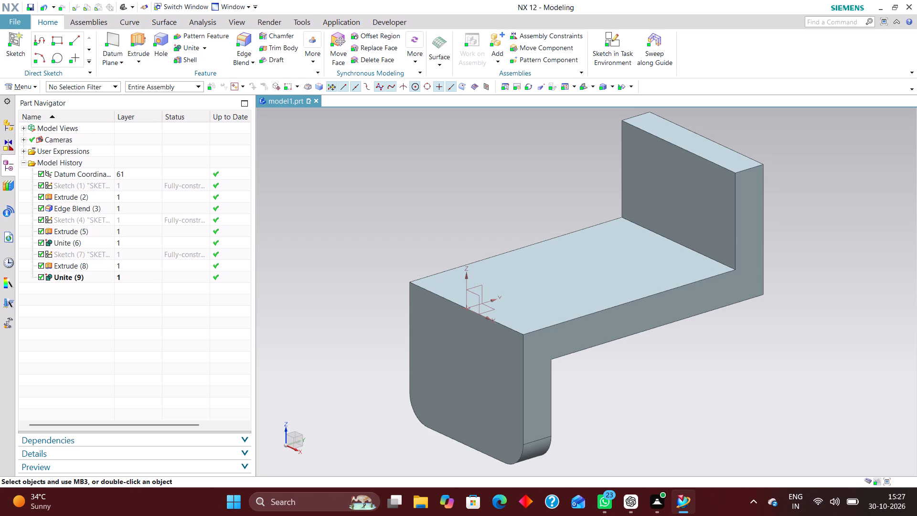
left_click(242, 39)
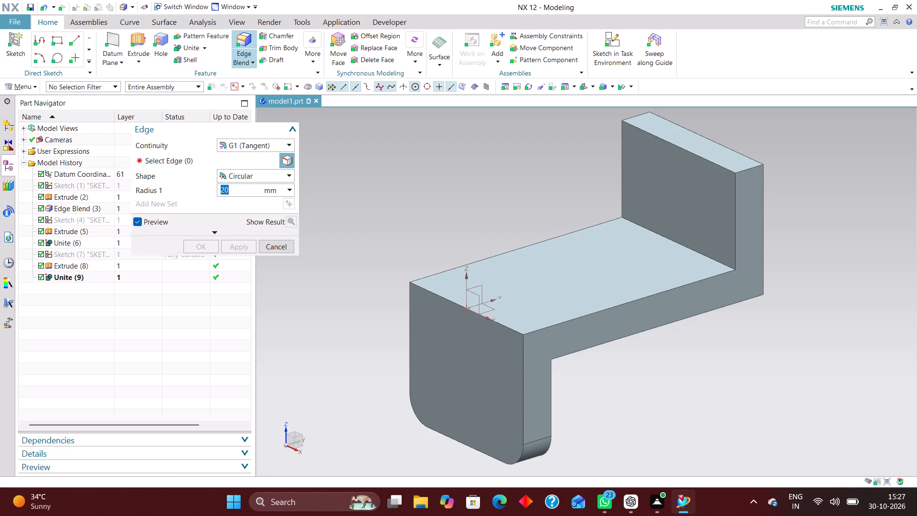
left_click(744, 170)
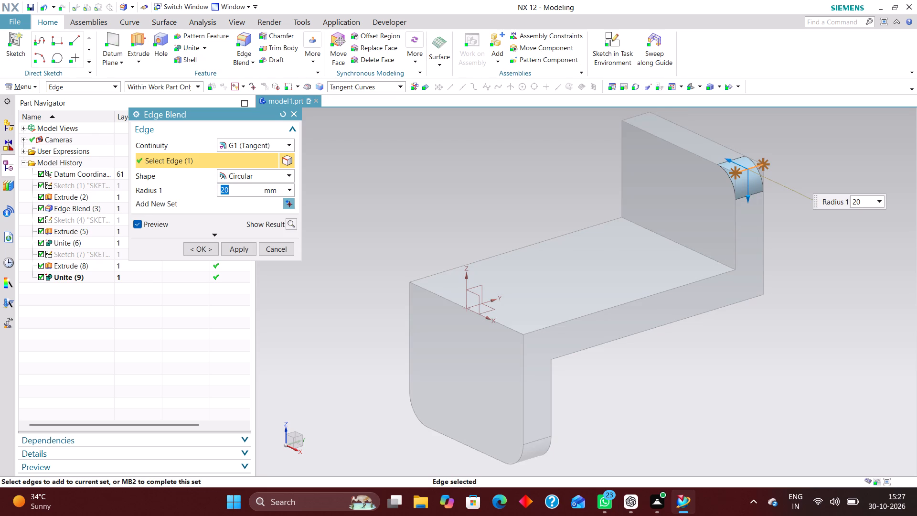
middle_click_drag(786, 309, 867, 333)
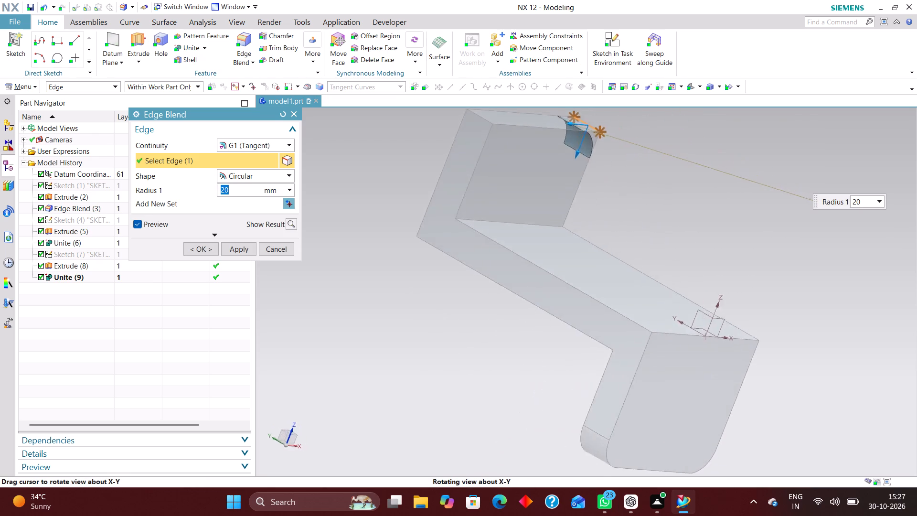
middle_click_drag(867, 333, 856, 345)
left_click(468, 128)
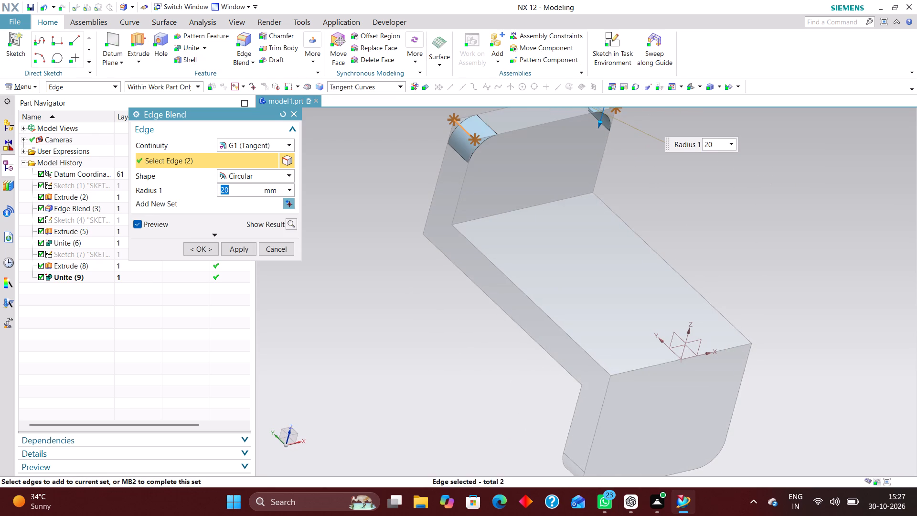
middle_click_drag(789, 212, 740, 204)
scroll(789, 211, "up", 1)
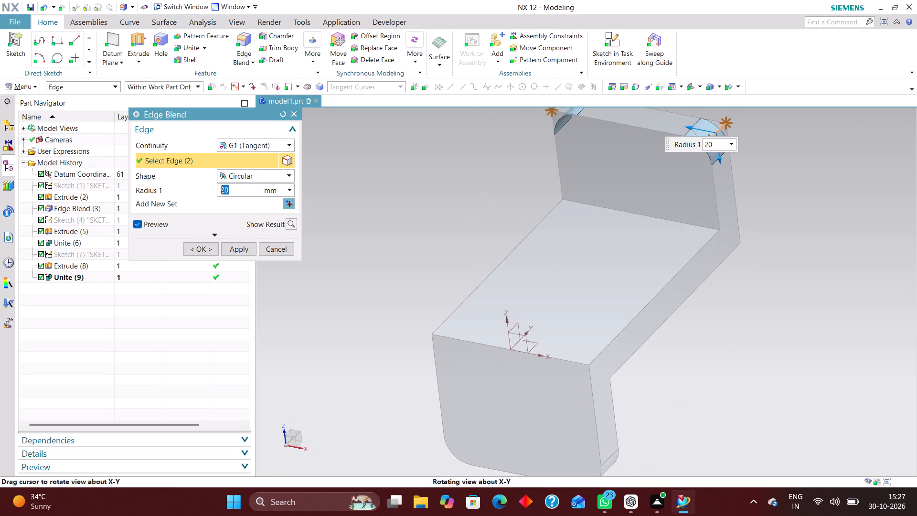
middle_click_drag(740, 204, 721, 203)
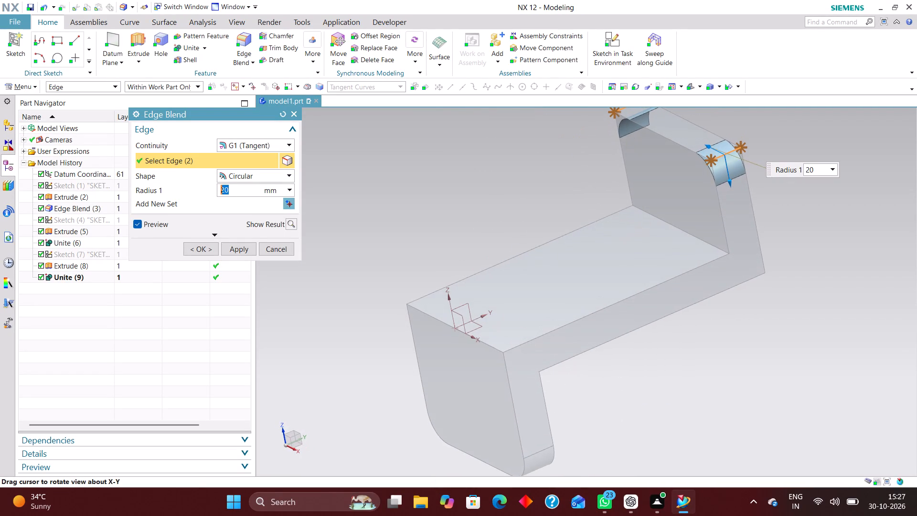
left_click(197, 248)
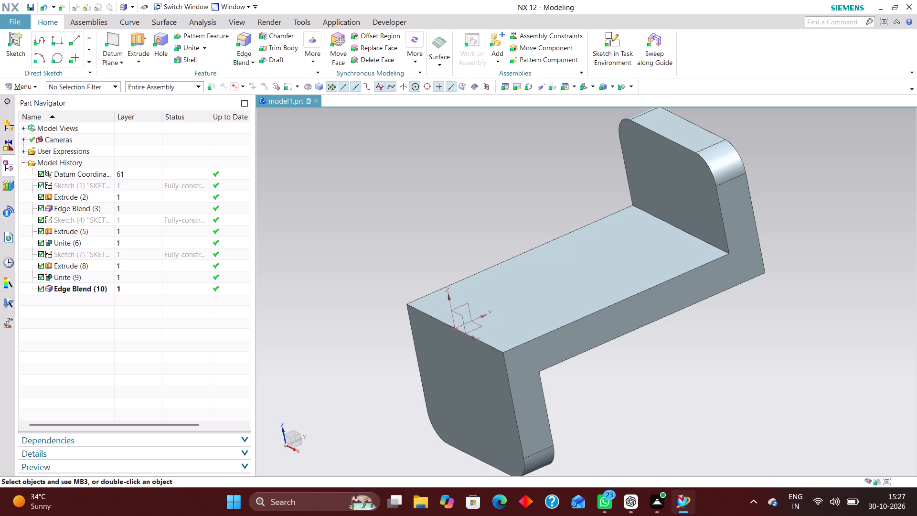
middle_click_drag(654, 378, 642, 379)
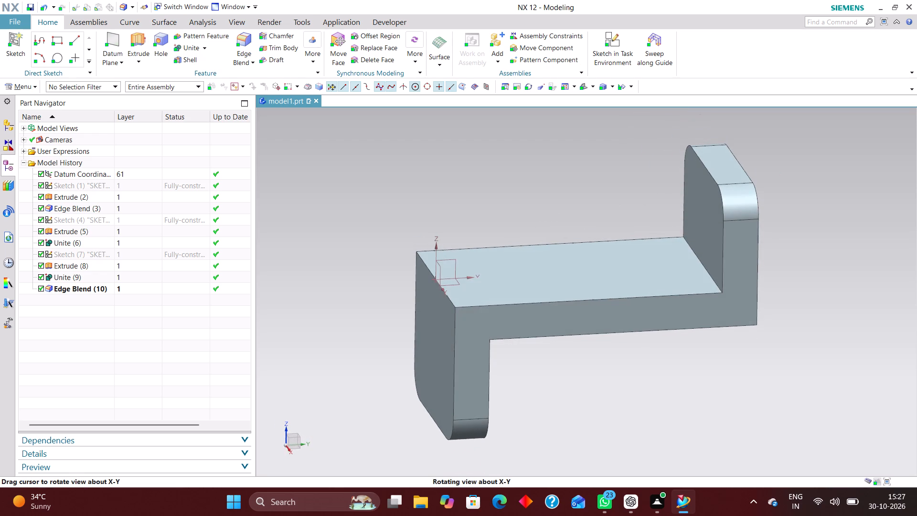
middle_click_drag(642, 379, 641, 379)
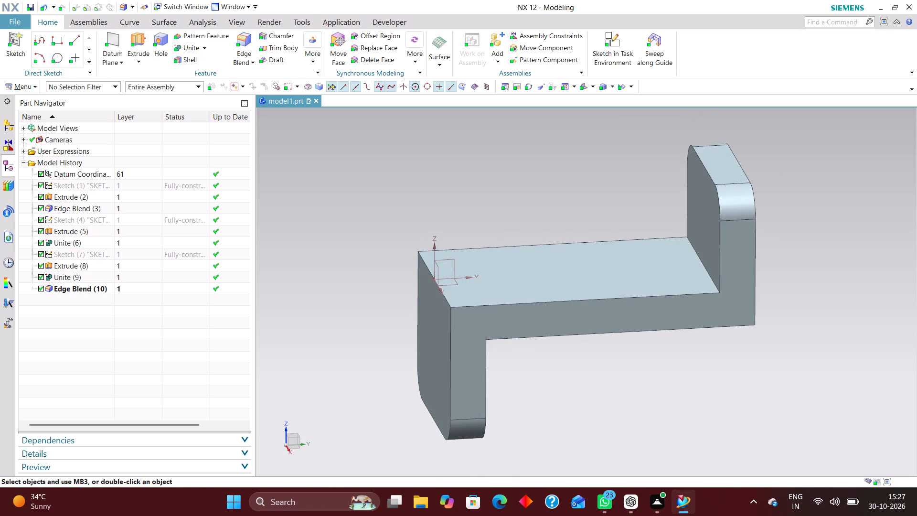
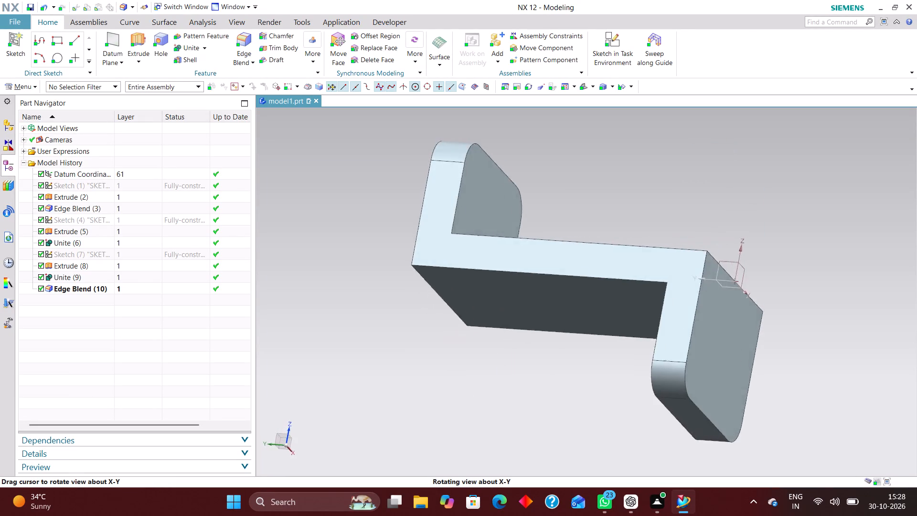
Look over the blended bracket from its outer side and orient it to the standard trimetric view.
middle_click_drag(802, 393, 730, 394)
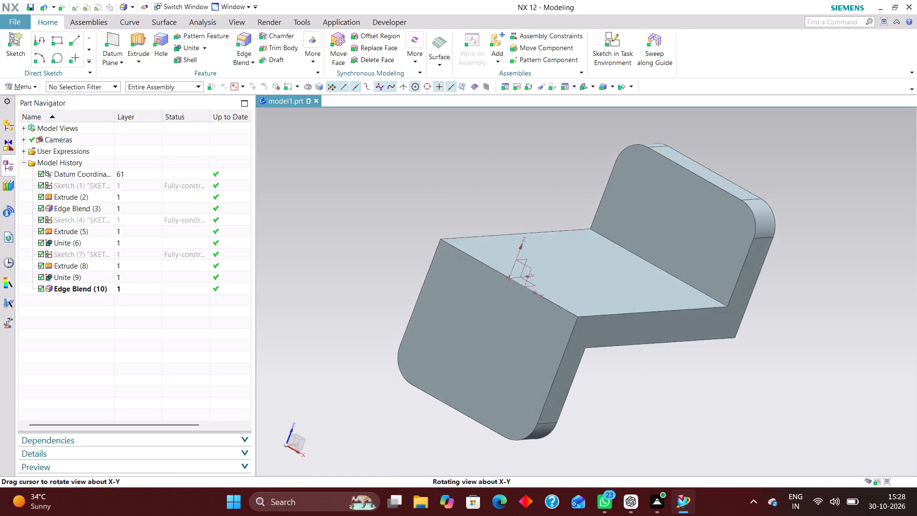
middle_click_drag(730, 394, 727, 392)
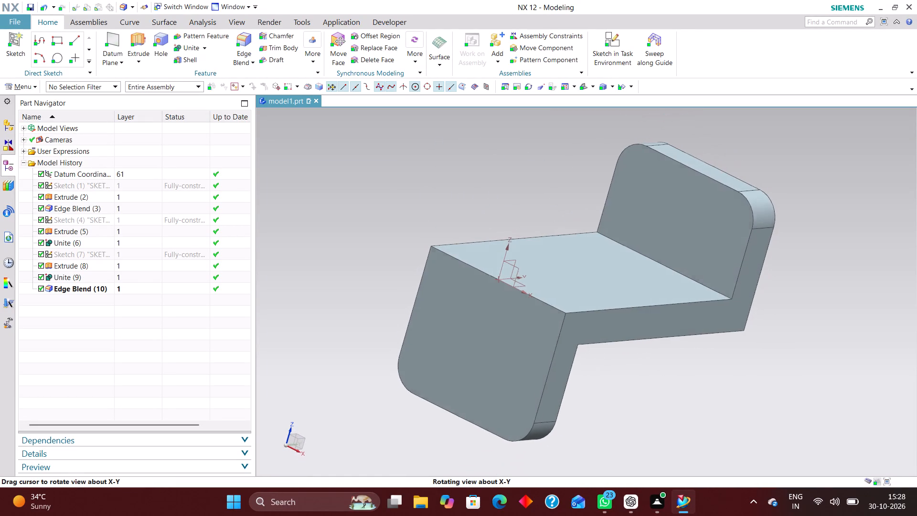
middle_click_drag(727, 392, 728, 392)
left_click(583, 84)
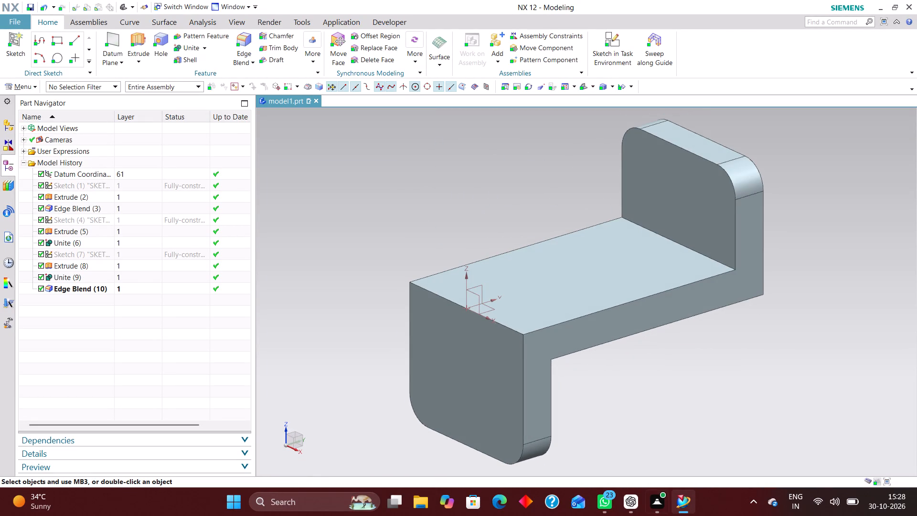
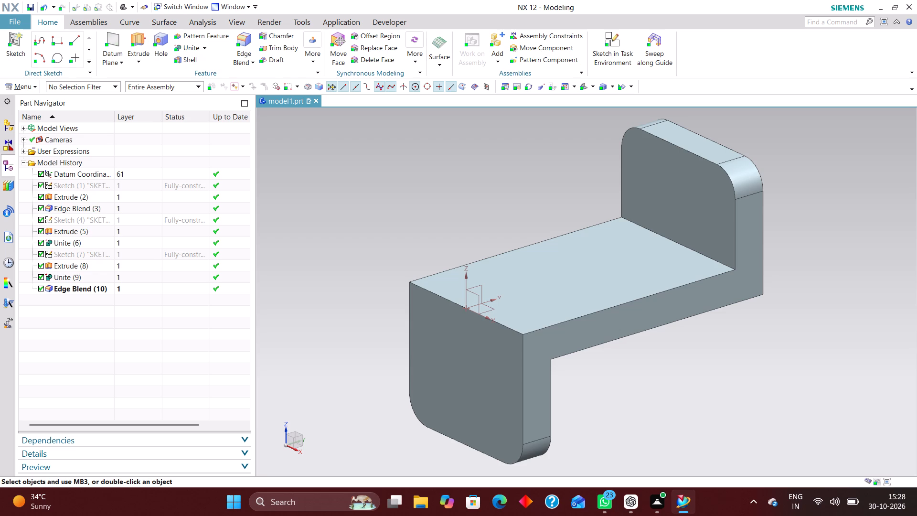
Start a new sketch on the datum coordinate system's XY plane, level with the top face of the bracket's horizontal plate.
middle_click(721, 393)
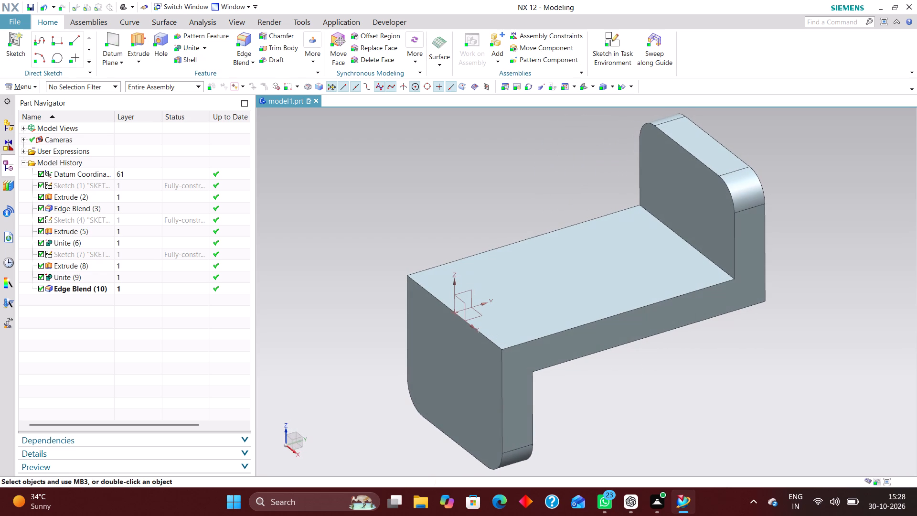
left_click(579, 86)
left_click(611, 42)
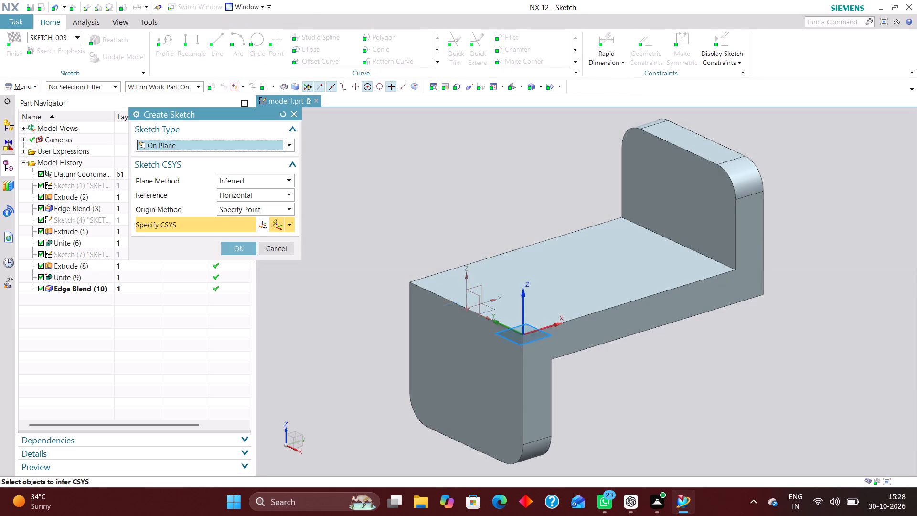
left_click(493, 308)
left_click(244, 247)
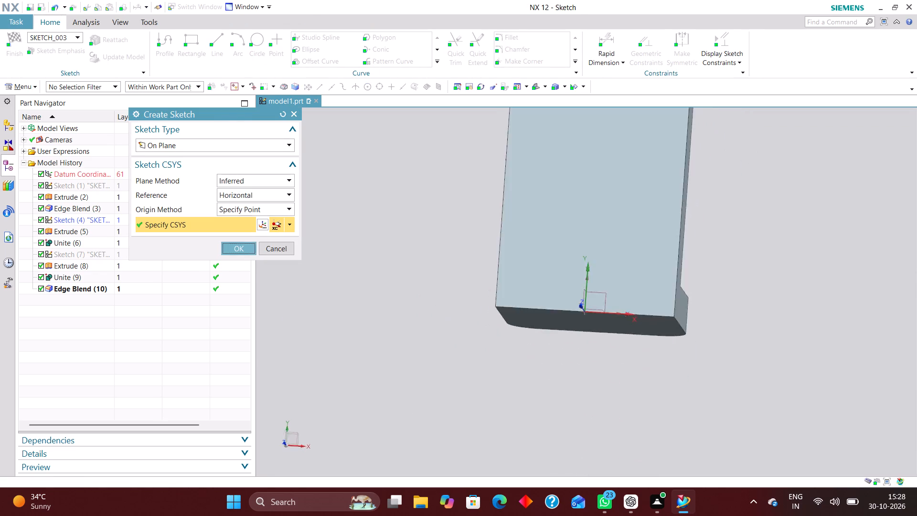
Sketch a tall rectangle about 38 by 148 mm straddling the horizontal plate's long edge on the positive X side.
scroll(457, 365, "down", 4)
scroll(480, 307, "up", 2)
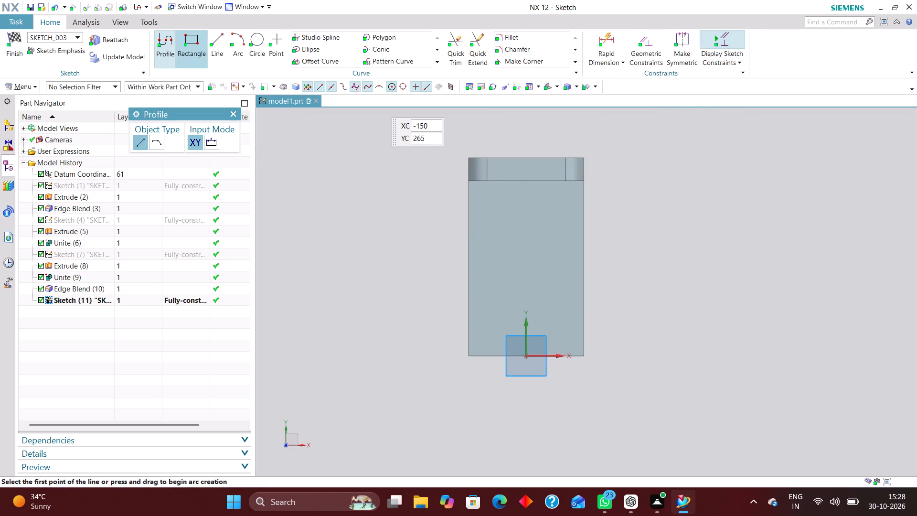
left_click(193, 40)
scroll(576, 236, "up", 2)
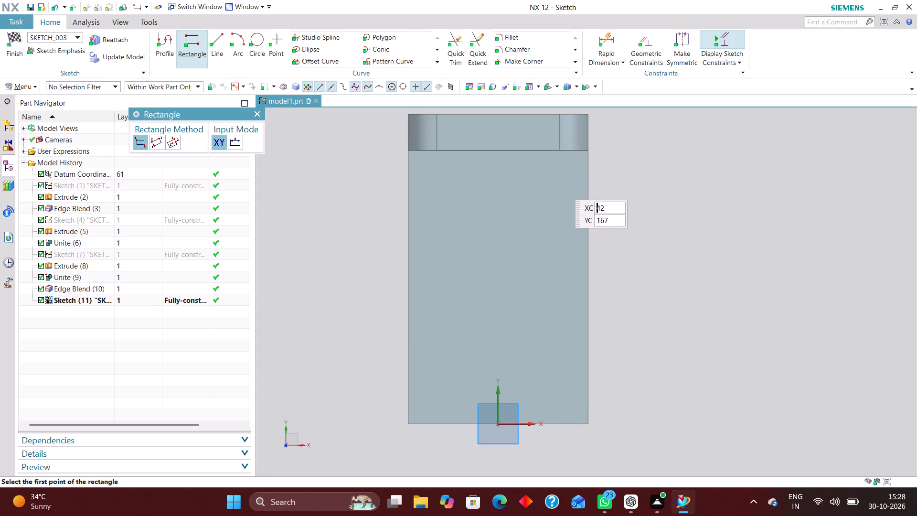
left_click(563, 183)
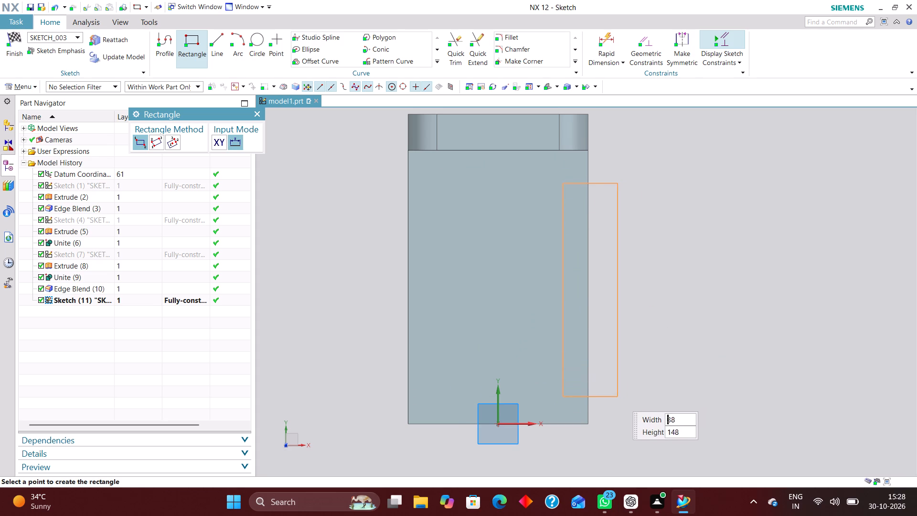
left_click(615, 393)
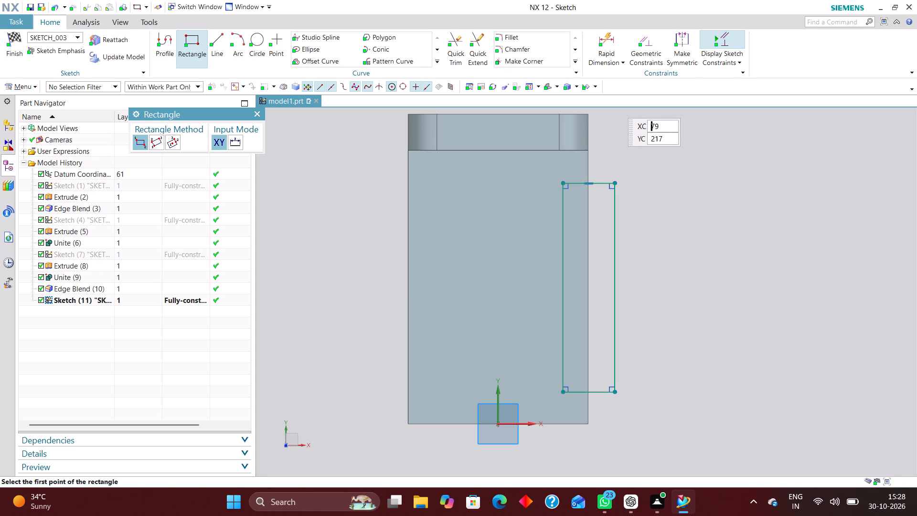
Dimension the rectangle's inner long side from the plate's adjacent long edge and set the distance to 20 mm.
left_click(613, 33)
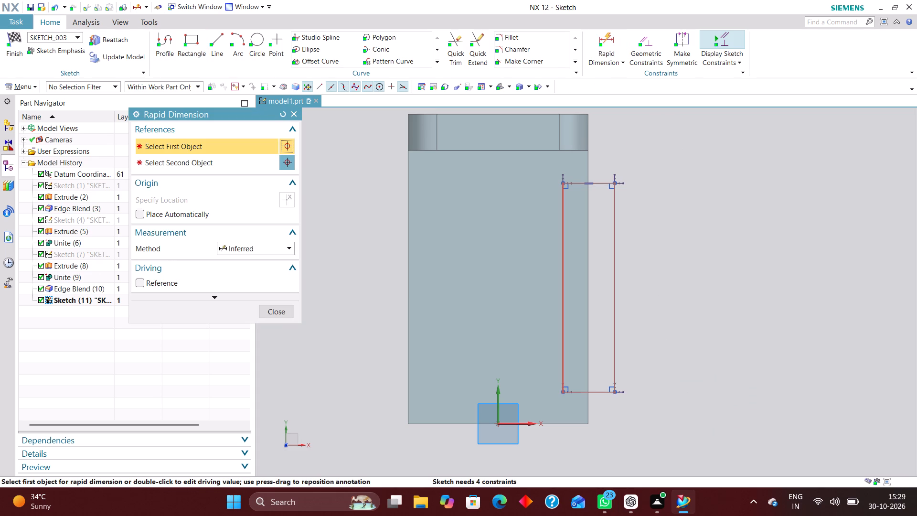
left_click(563, 350)
left_click(587, 349)
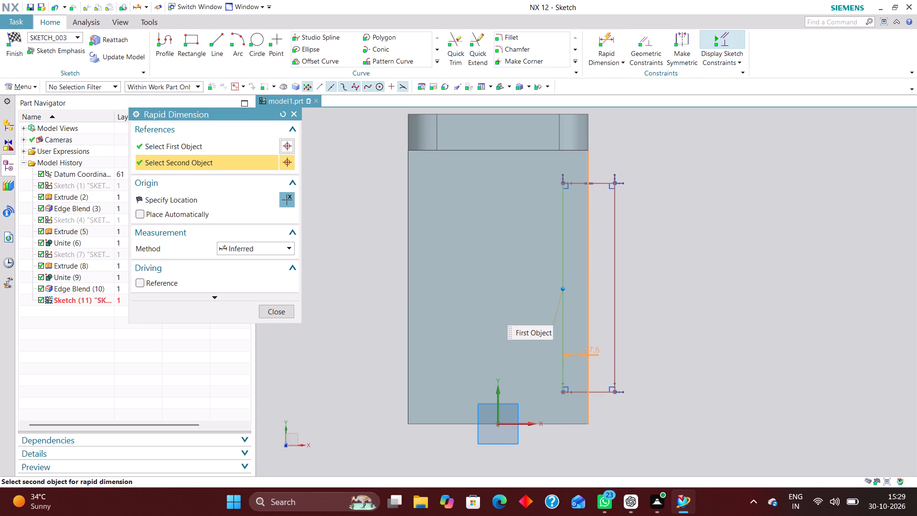
left_click(606, 438)
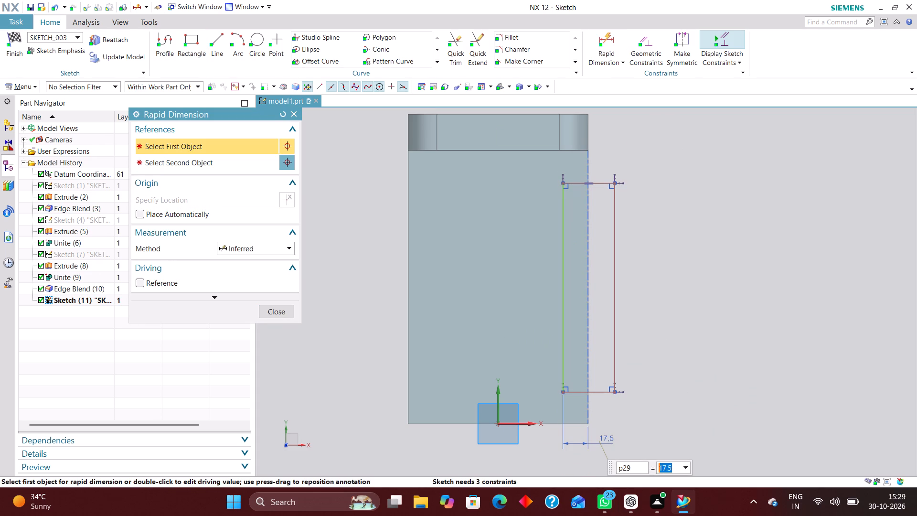
type("20")
key("Return")
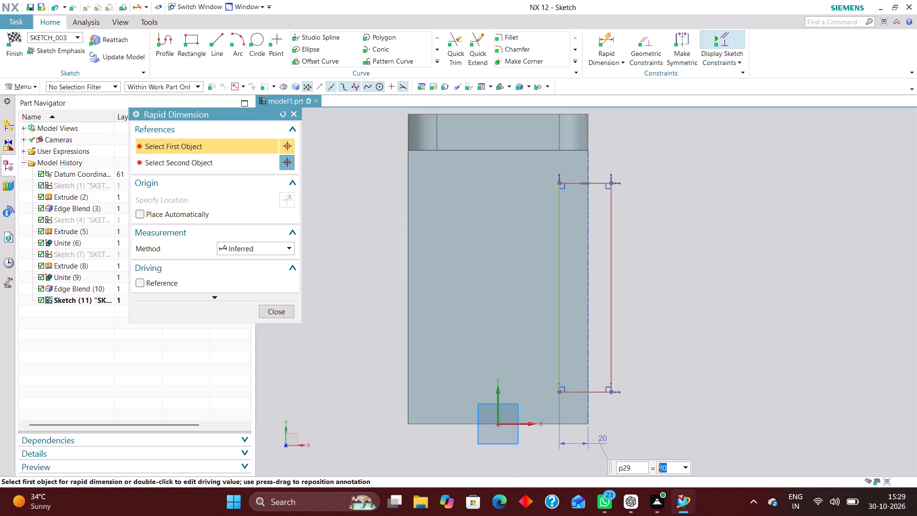
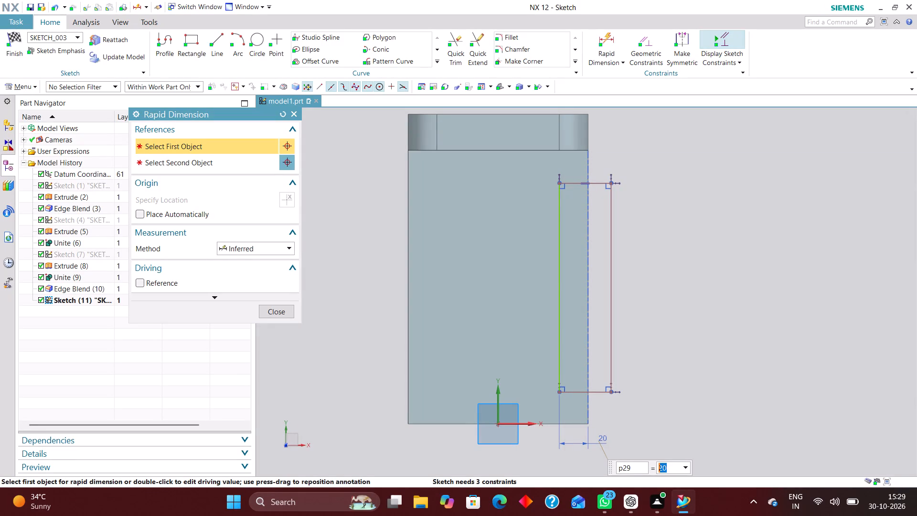
Dimension the rectangle's short side nearest the X axis from that axis and set the distance to 25 mm.
left_click(520, 423)
left_click(593, 392)
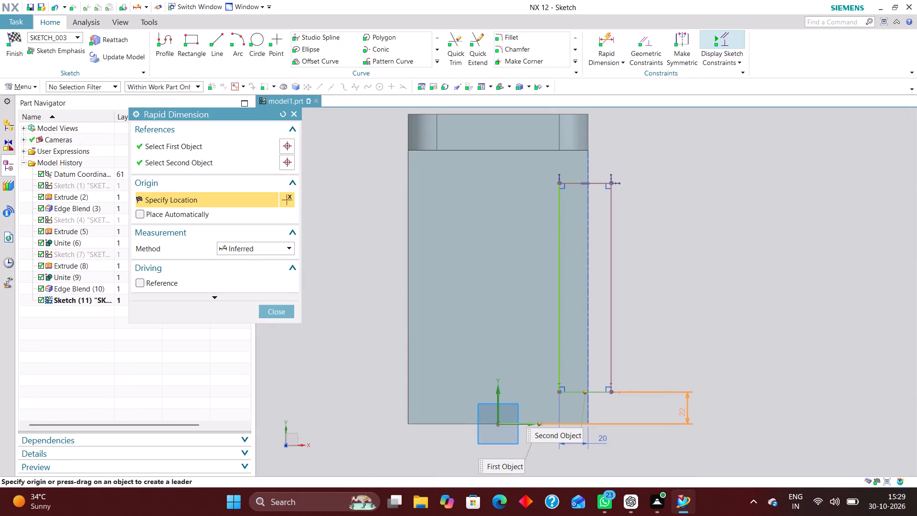
left_click(684, 408)
type("50")
key("Return")
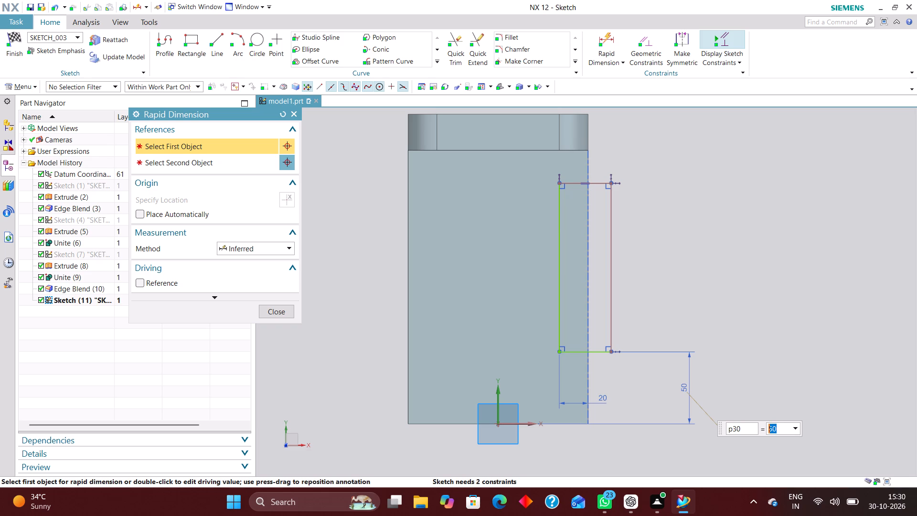
type("25")
key("Return")
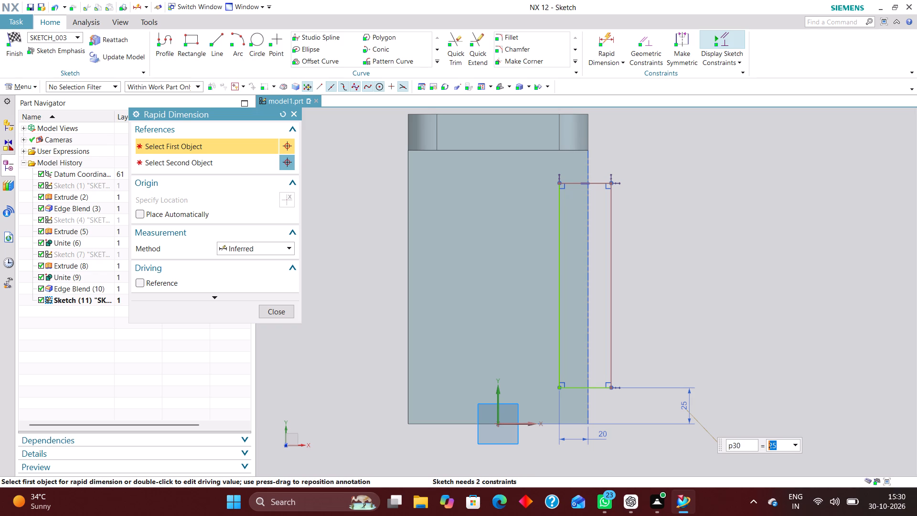
left_click(291, 309)
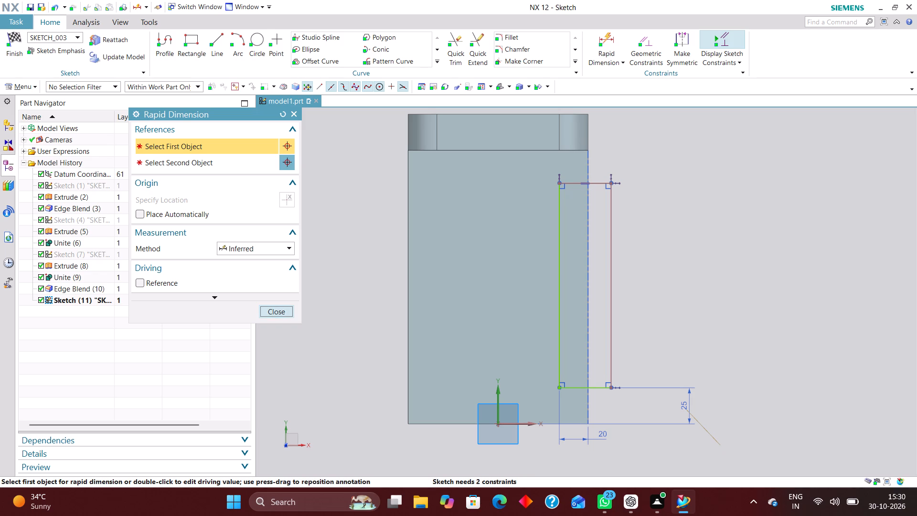
Sketch two circles just outside the rectangle's outer long side: a larger one near its far end, one about 18 mm in diameter near the X axis.
left_click(255, 39)
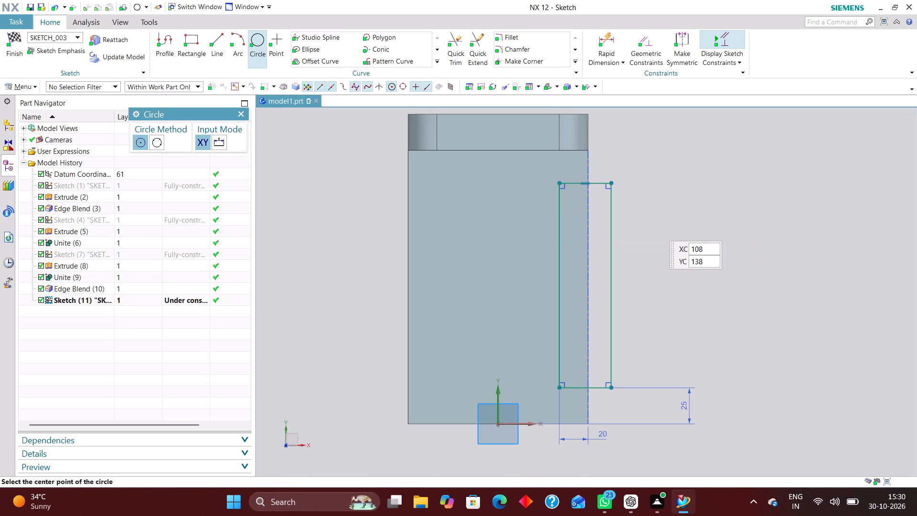
scroll(654, 225, "up", 2)
scroll(500, 198, "down", 4)
scroll(567, 193, "up", 2)
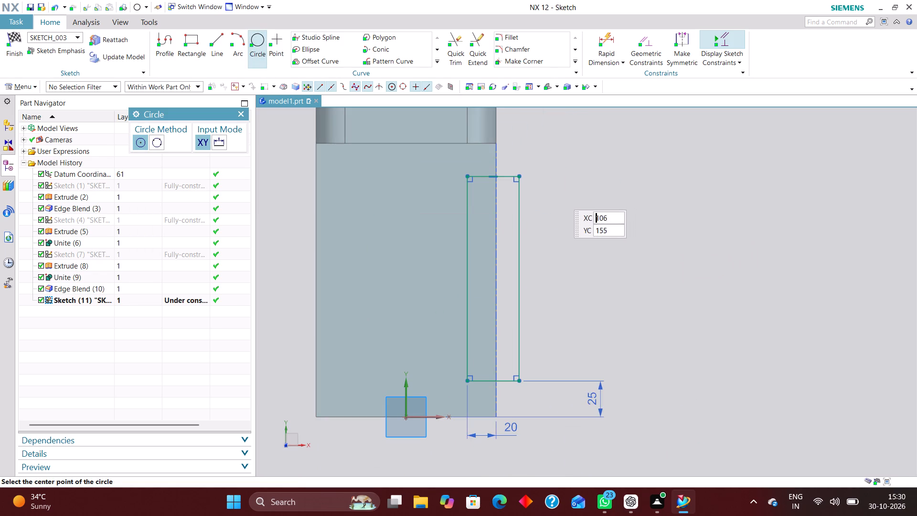
left_click(556, 194)
left_click(570, 212)
left_click(568, 371)
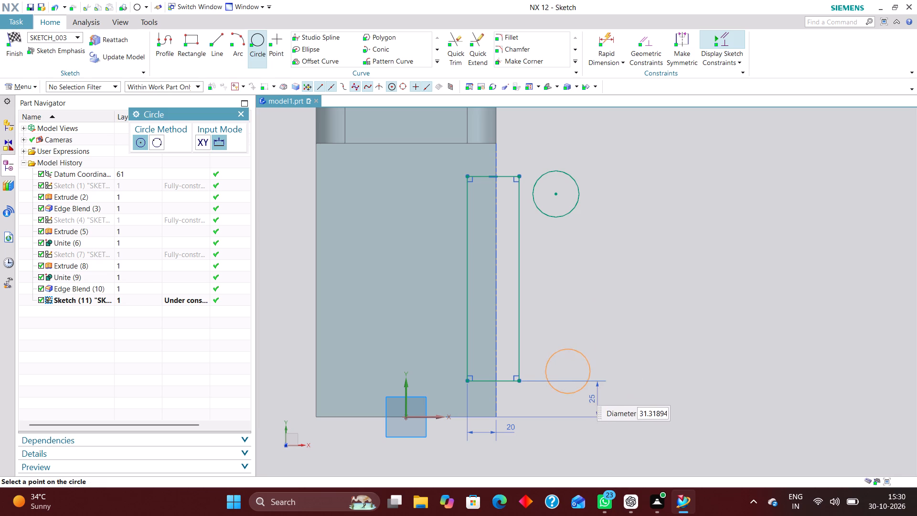
left_click(576, 384)
Dimension the Y-direction distance between the two circle centres and set it to 100 mm.
left_click(608, 41)
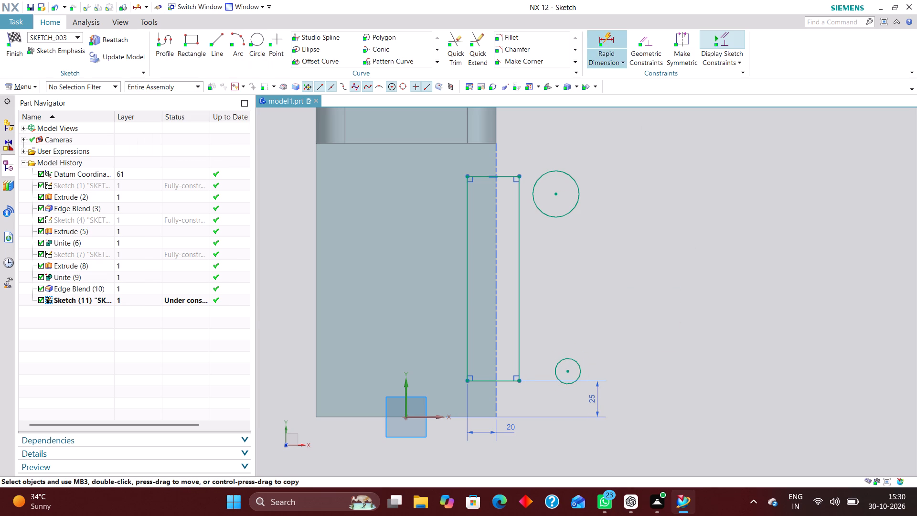
left_click(558, 192)
left_click(570, 371)
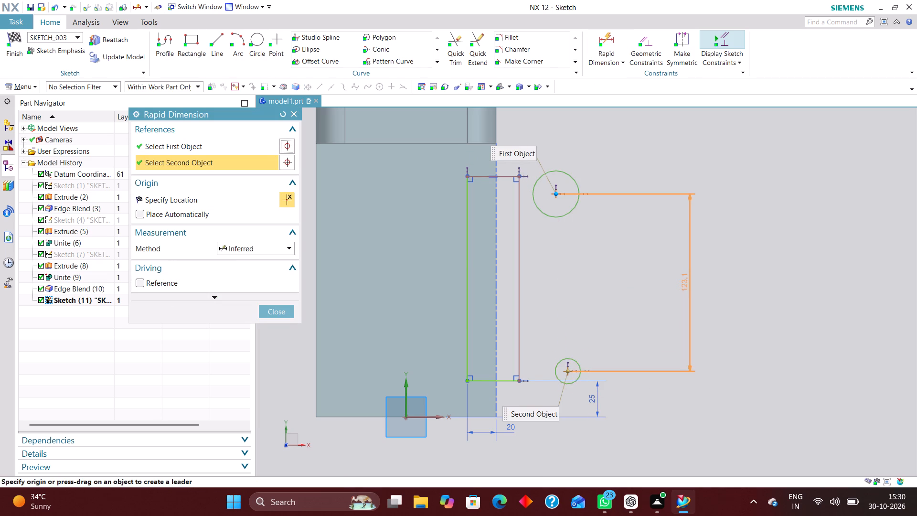
left_click(686, 281)
type("1000")
key("BackSpace")
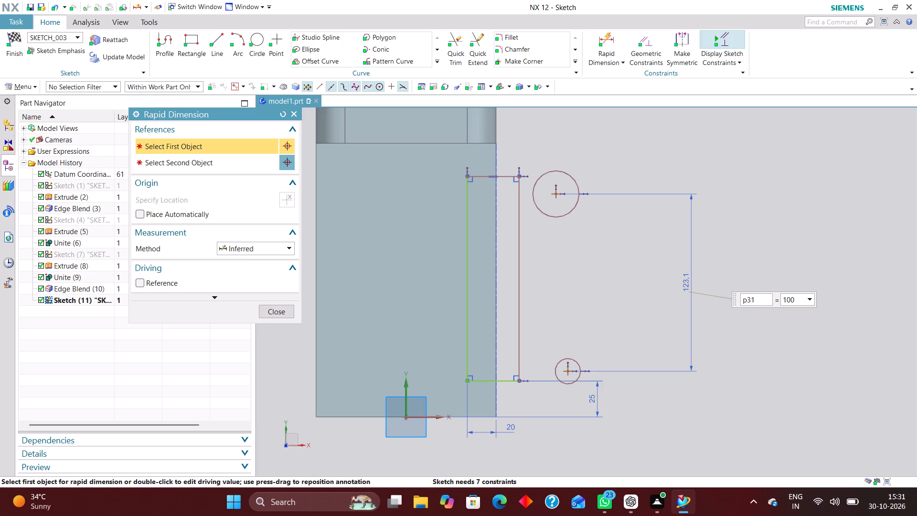
key("Return")
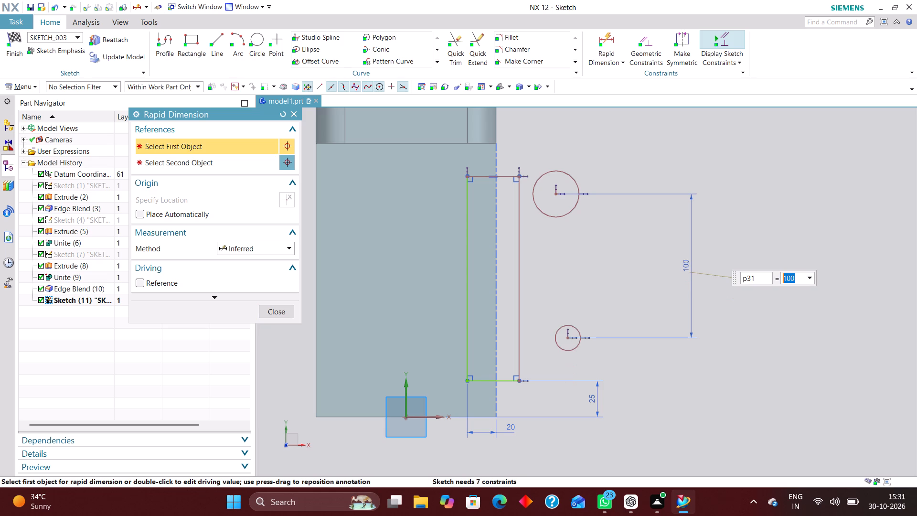
Dimension the smaller circle's centre from the X axis and set the distance to 50 mm.
left_click(603, 40)
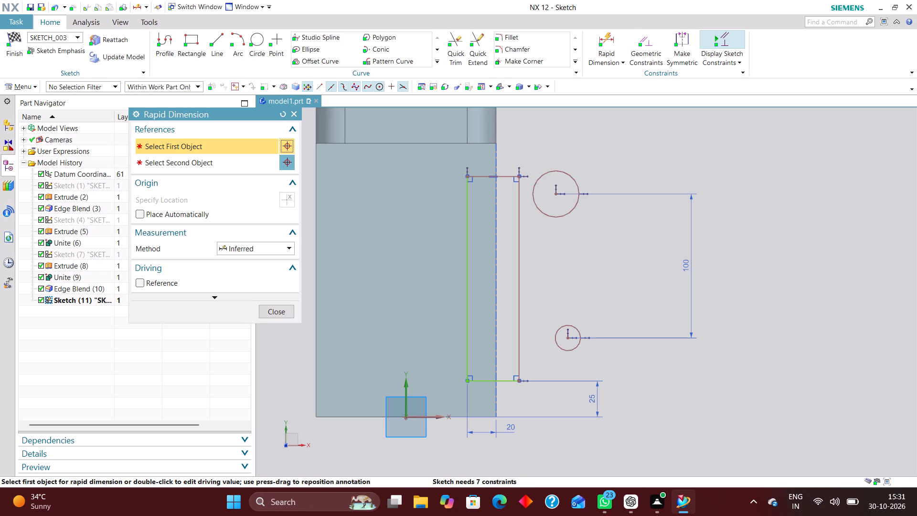
left_click(437, 415)
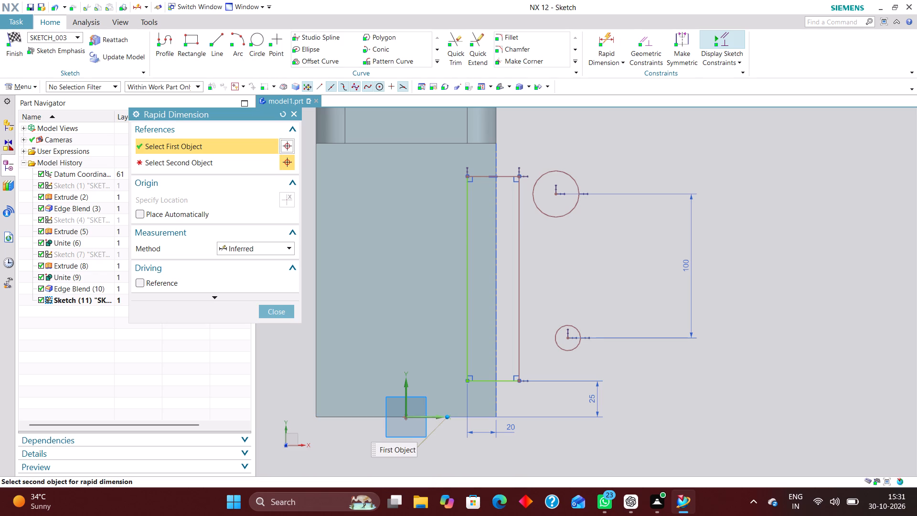
left_click(568, 337)
left_click(649, 381)
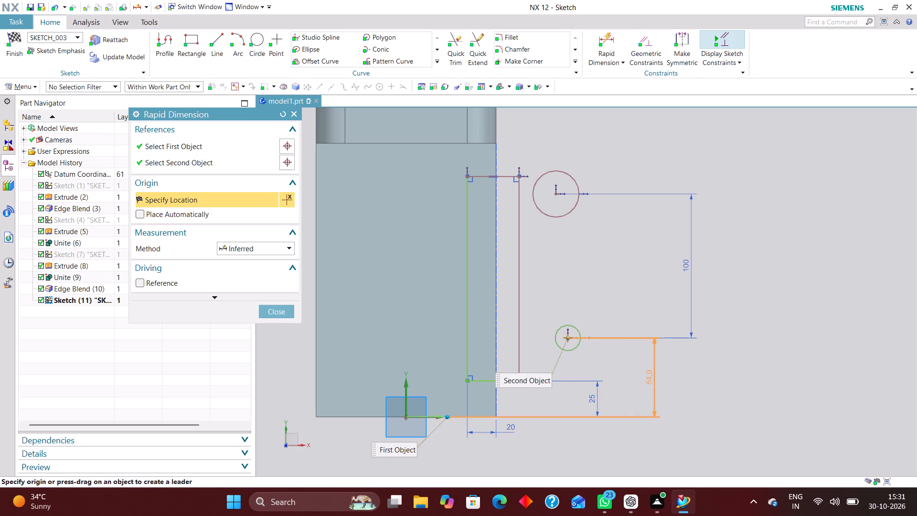
key("5")
key("0")
key("Return")
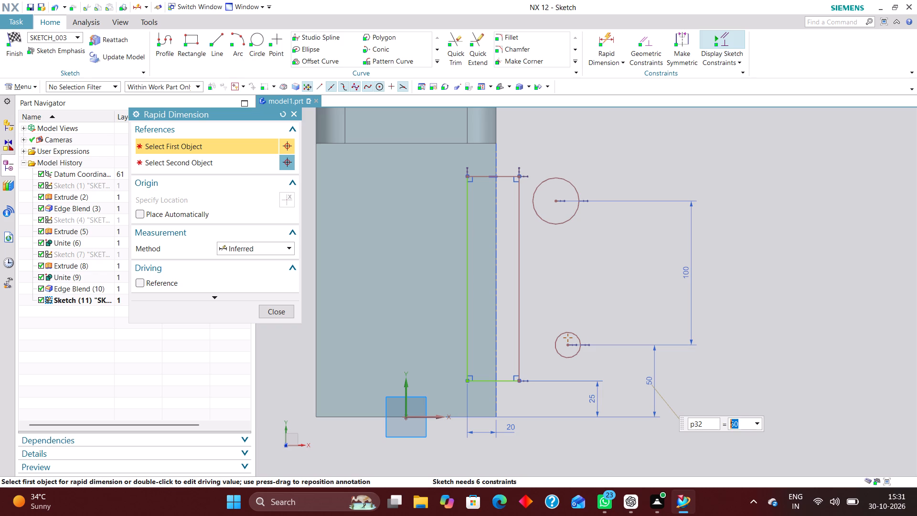
Dimension the smaller circle's centre from the Y axis and set the distance to 115/2 mm.
scroll(600, 309, "down", 2)
scroll(520, 372, "up", 2)
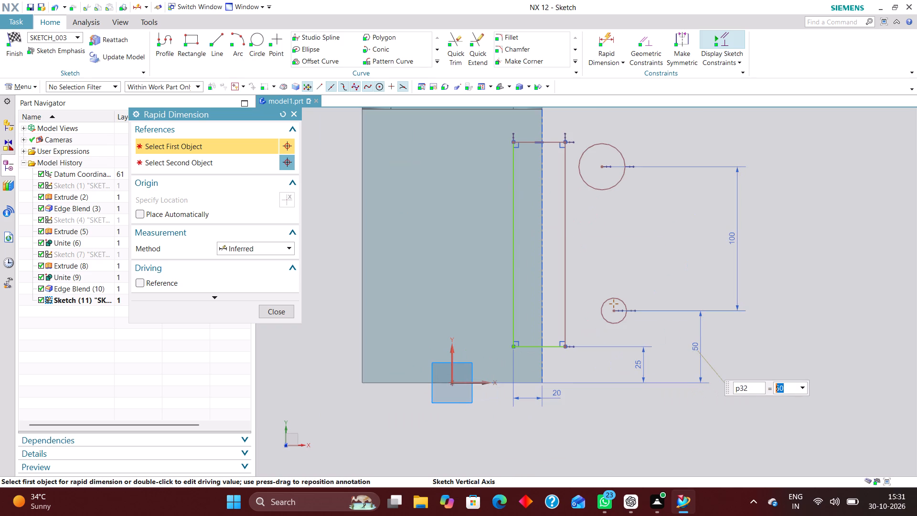
left_click(454, 353)
left_click(617, 313)
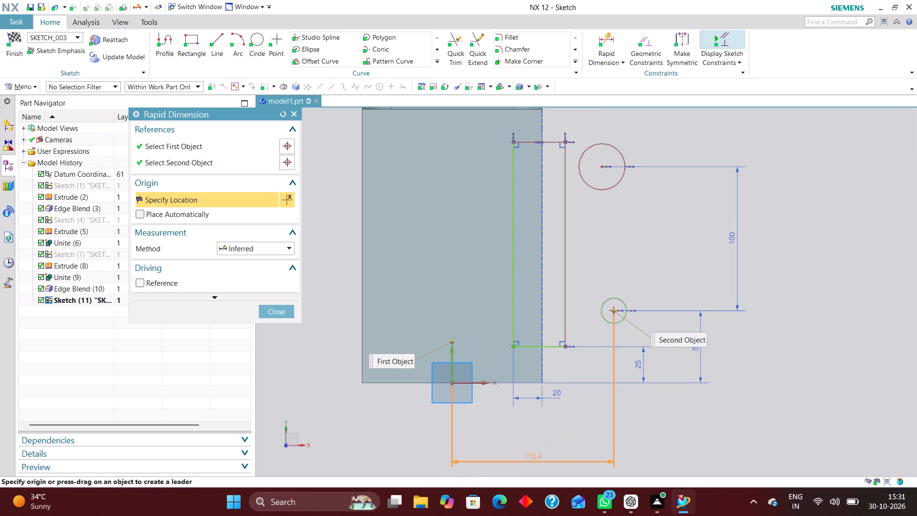
left_click(523, 457)
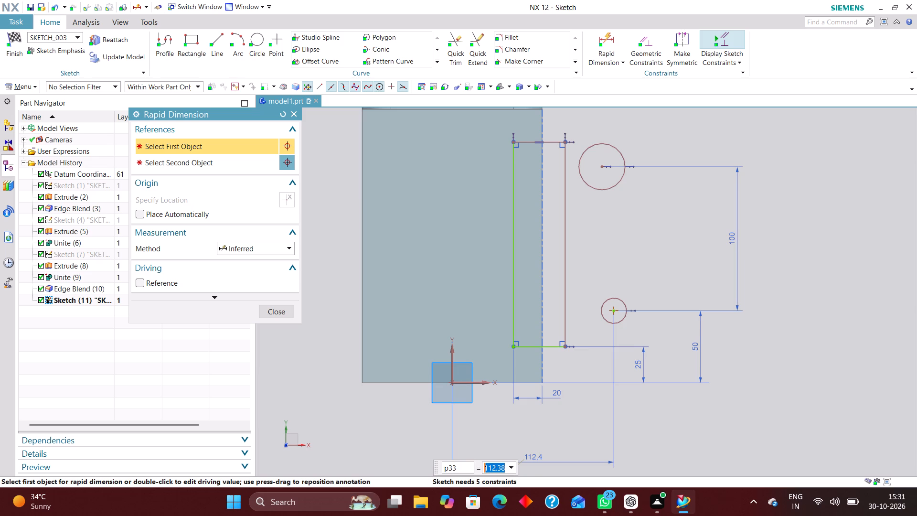
type("115/2")
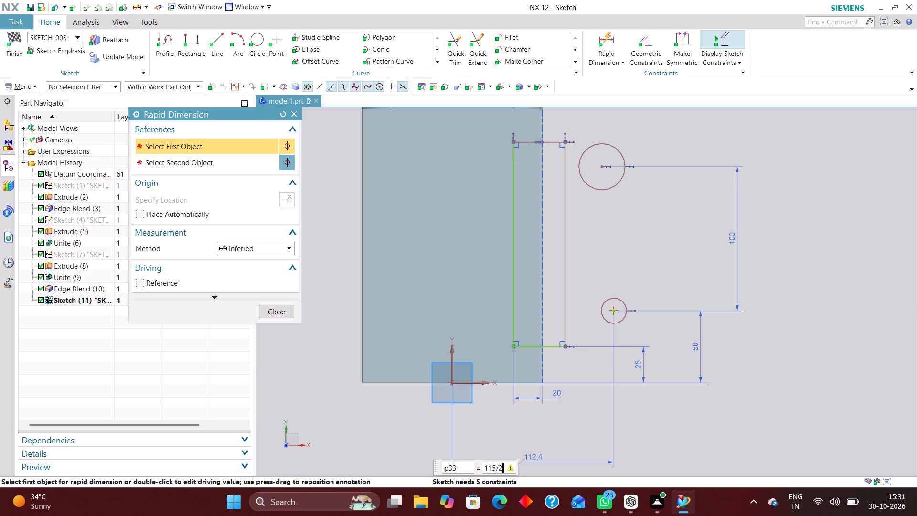
key("Return")
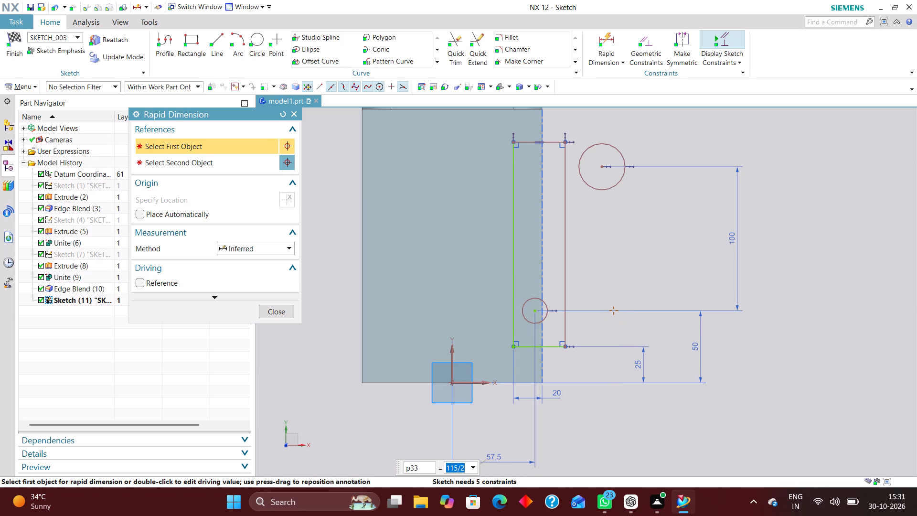
Apply a vertical alignment constraint between the centres of the two circles.
left_click(649, 45)
left_click(159, 163)
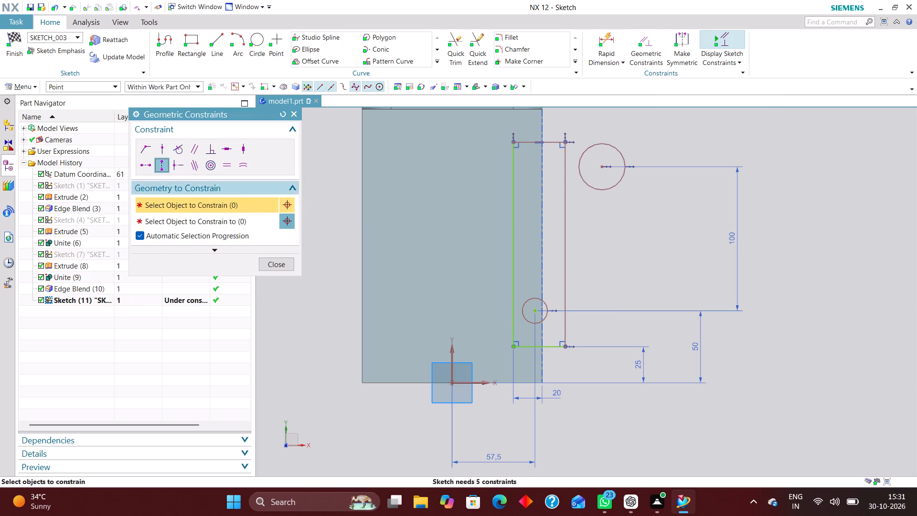
left_click(536, 307)
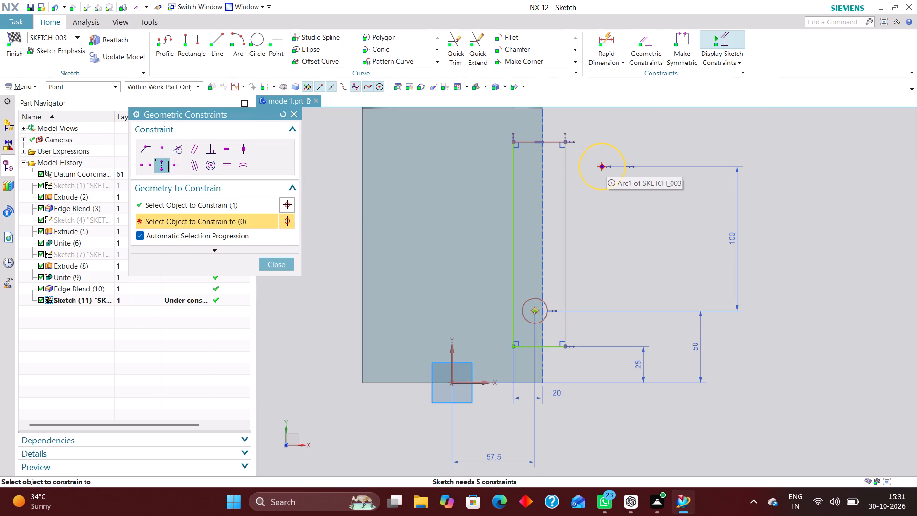
left_click(603, 166)
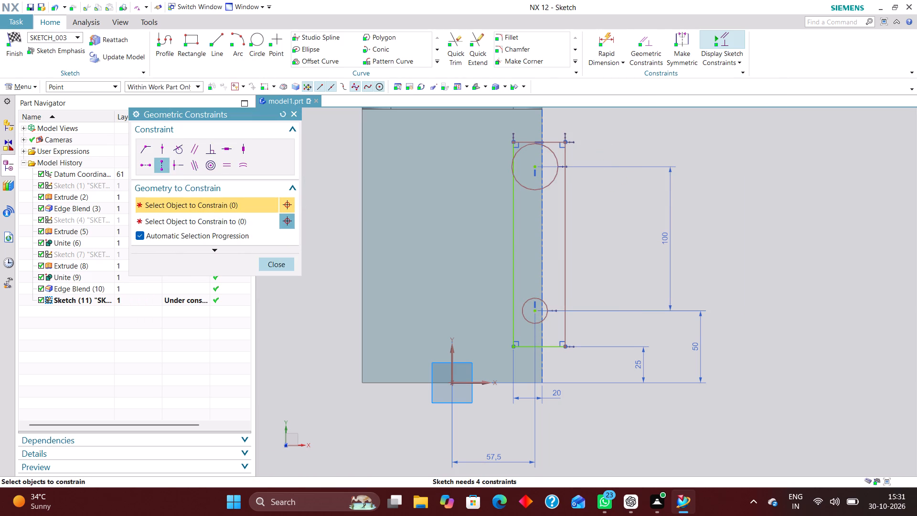
left_click(286, 260)
Add a radial dimension to the circle nearest the X axis and set its radius to 15 mm.
left_click(608, 37)
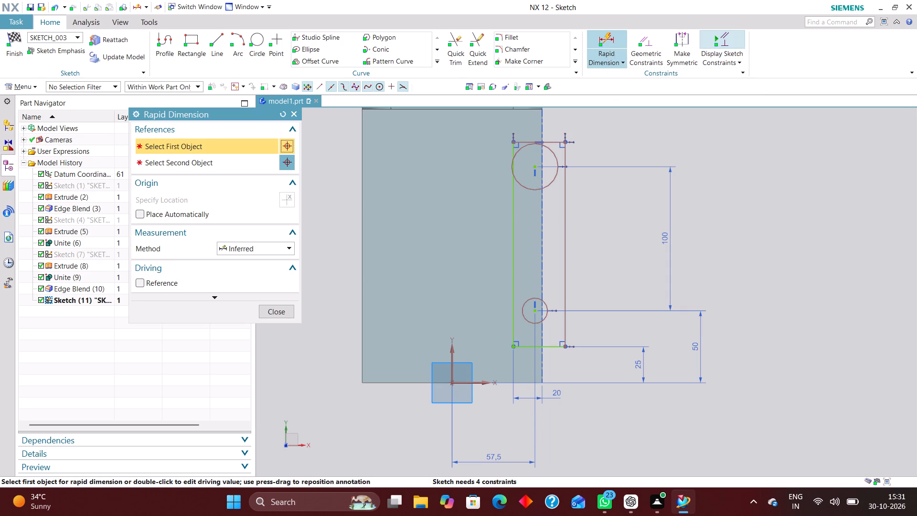
left_click(269, 255)
left_click(277, 250)
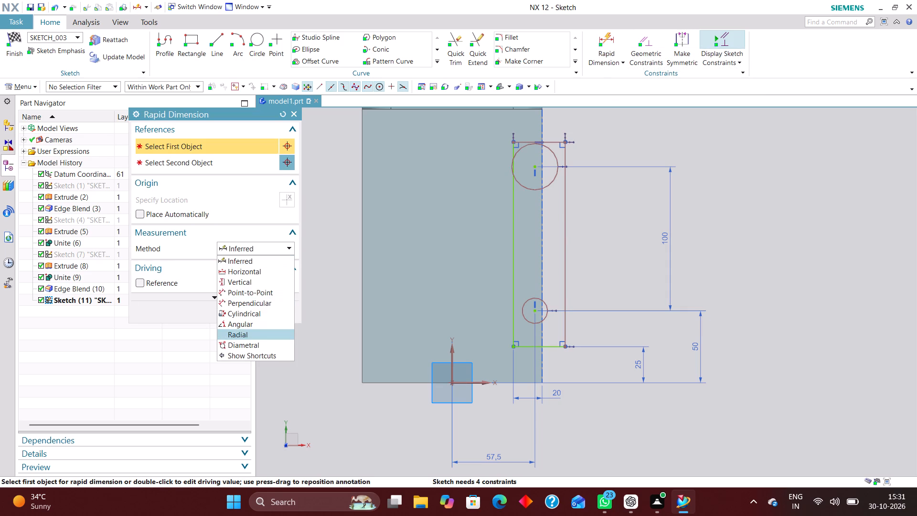
left_click(265, 332)
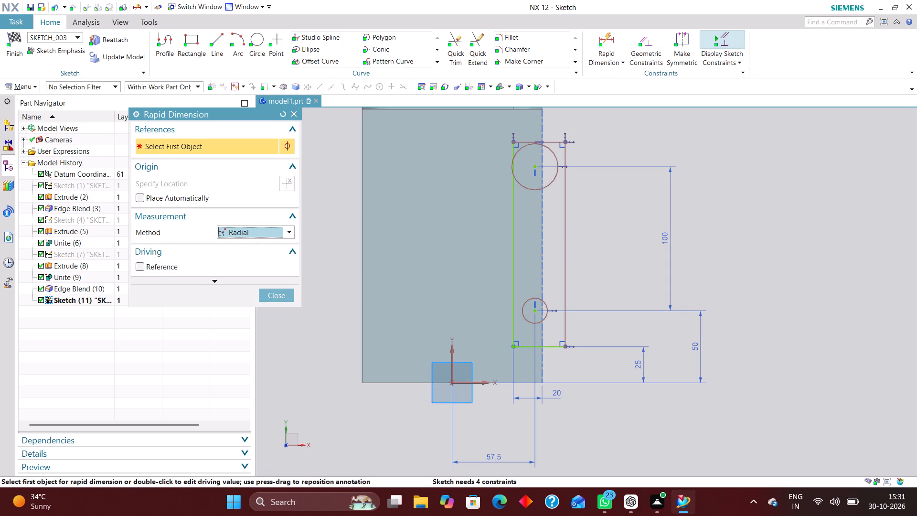
scroll(531, 327, "up", 2)
left_click(553, 291)
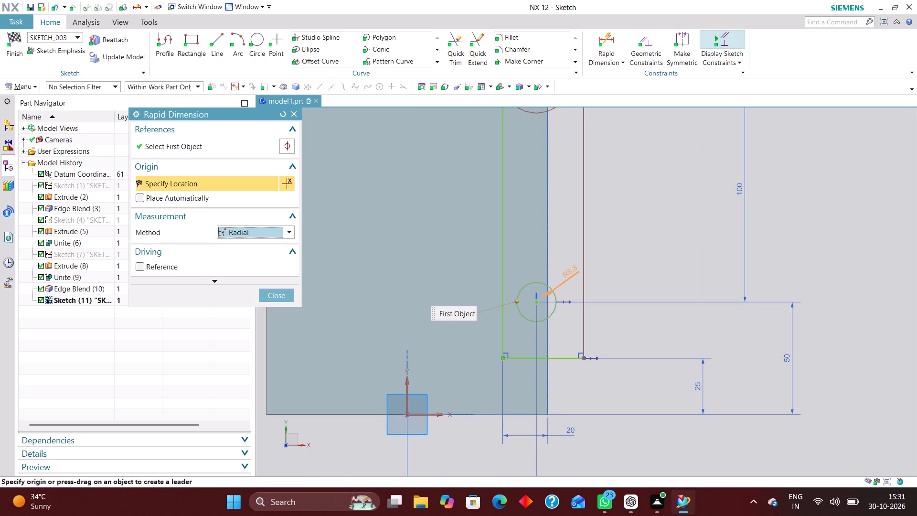
left_click(571, 269)
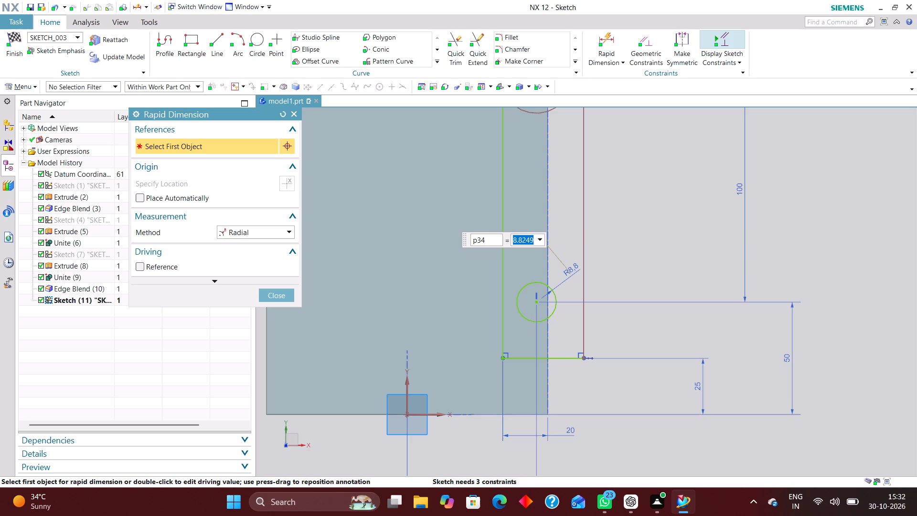
type("15")
key("Return")
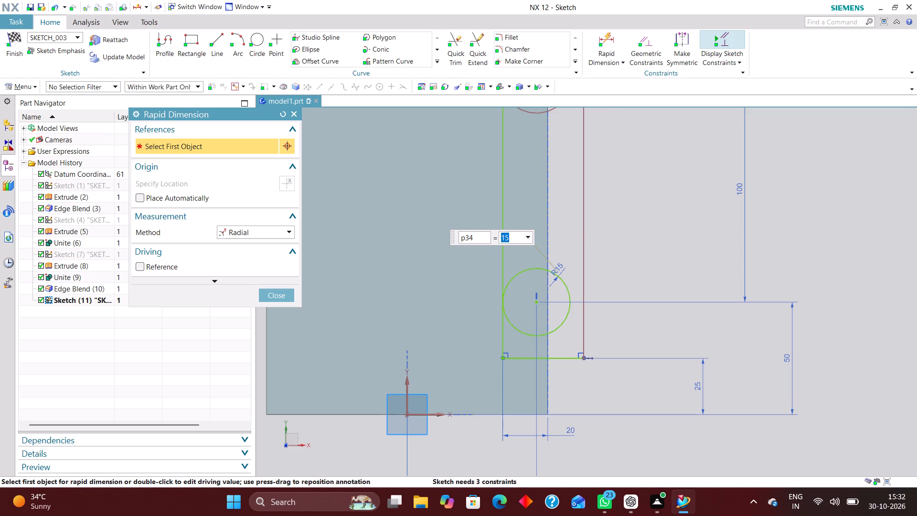
Constrain the circle at the rectangle's far end to have a radius equal to the 15 mm radius circle.
scroll(688, 395, "down", 2)
scroll(614, 167, "up", 3)
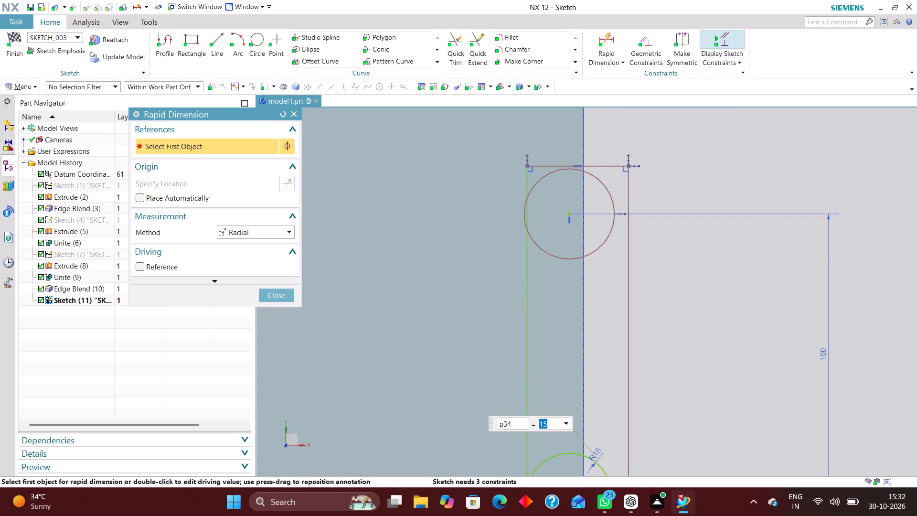
left_click(649, 38)
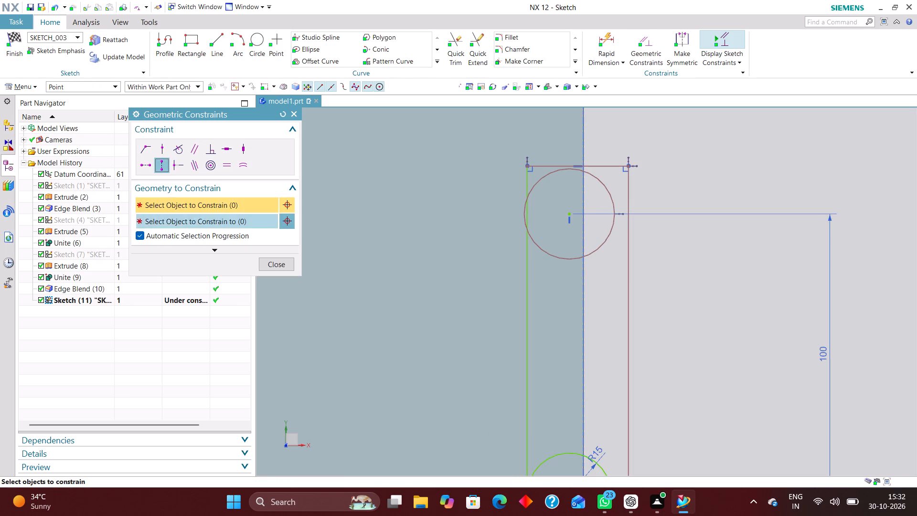
left_click(247, 165)
scroll(405, 194, "down", 4)
scroll(494, 334, "up", 2)
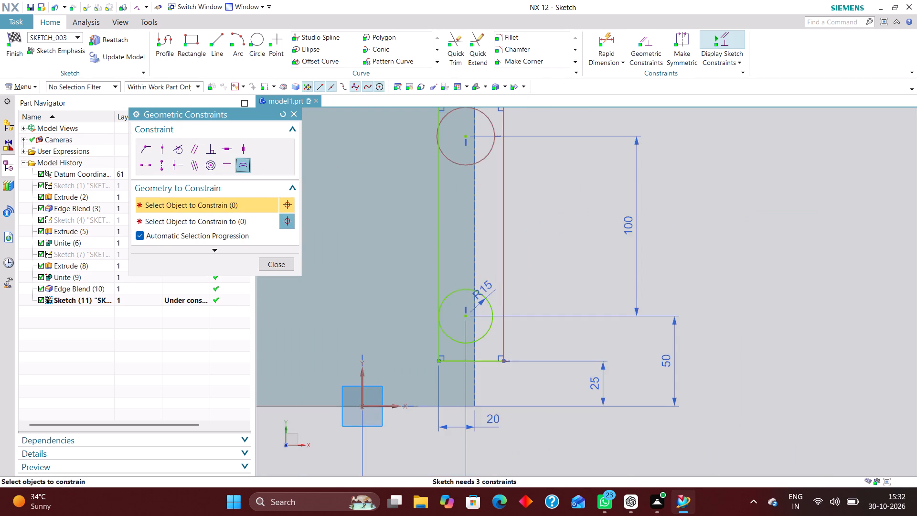
left_click(492, 311)
left_click(485, 159)
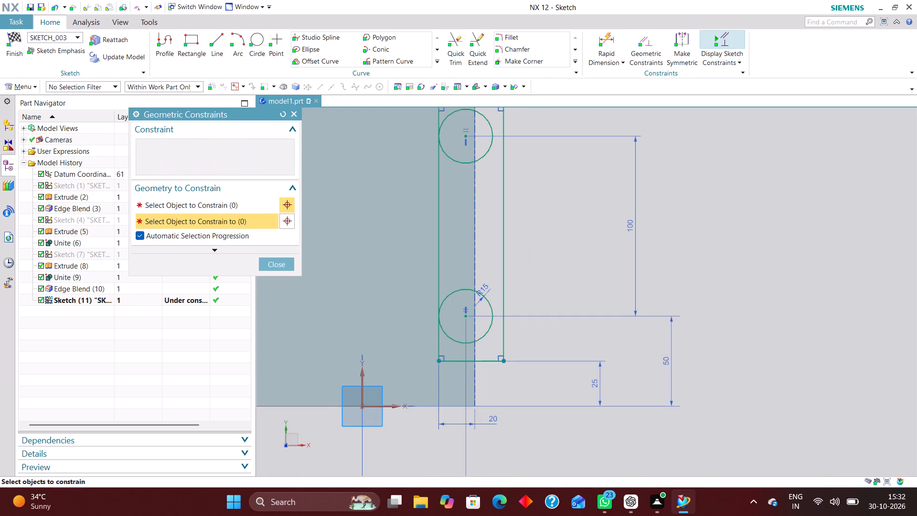
left_click(285, 263)
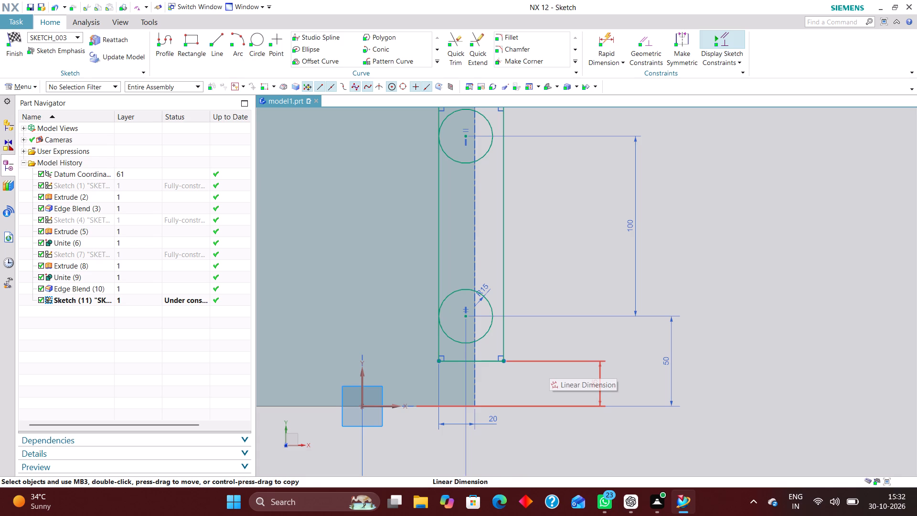
Examine the rectangle, the two circles and their dimensions to find what is still unconstrained.
scroll(576, 270, "down", 2)
scroll(540, 320, "down", 1)
scroll(510, 164, "up", 2)
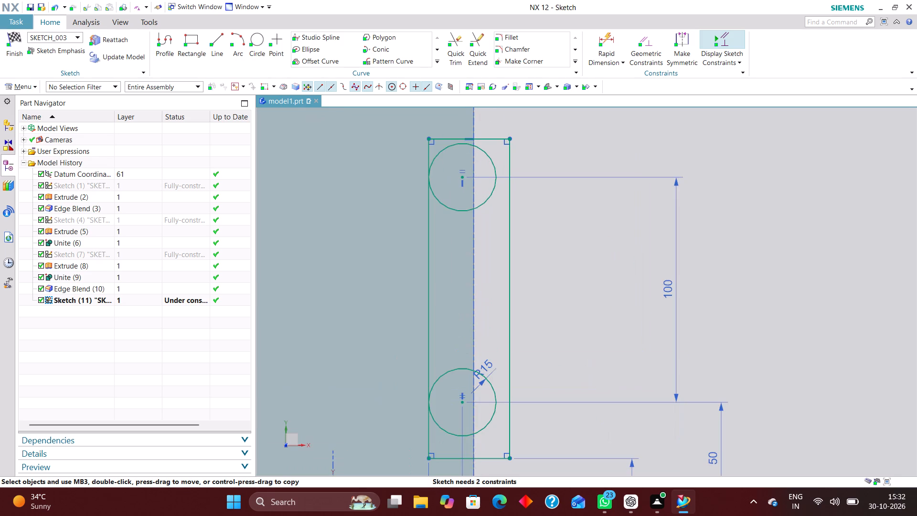
scroll(539, 274, "down", 2)
scroll(522, 420, "up", 2)
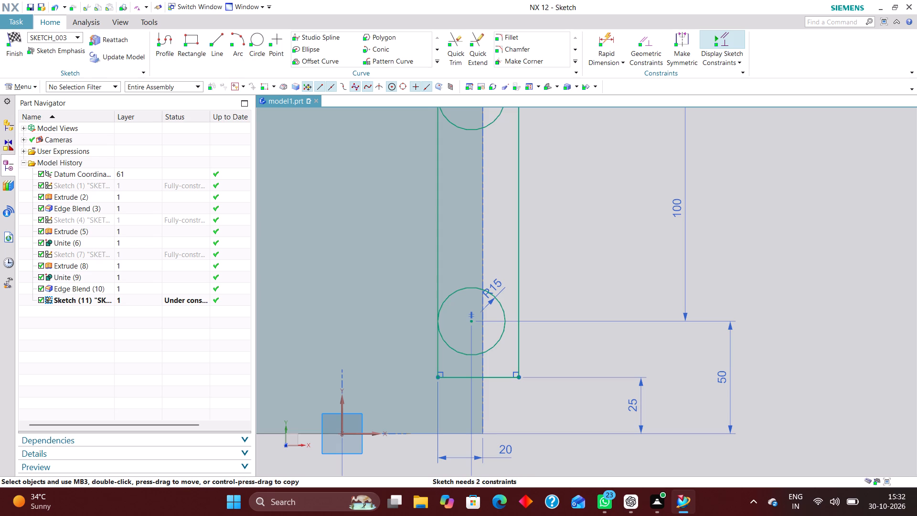
scroll(576, 368, "down", 2)
scroll(512, 334, "up", 2)
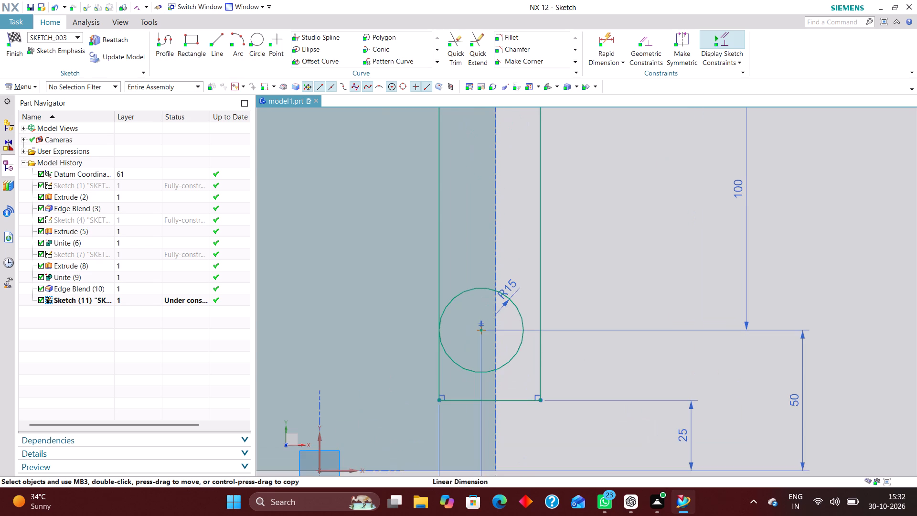
scroll(567, 322, "down", 2)
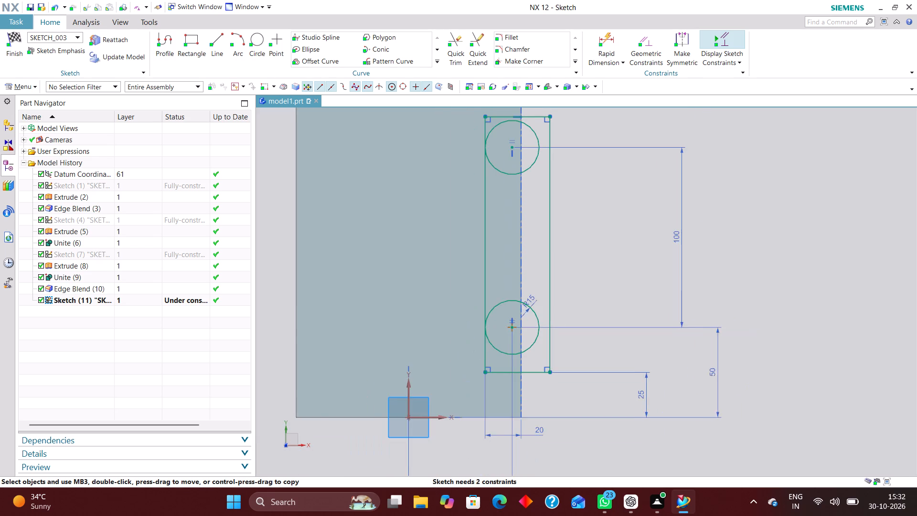
scroll(654, 429, "up", 3)
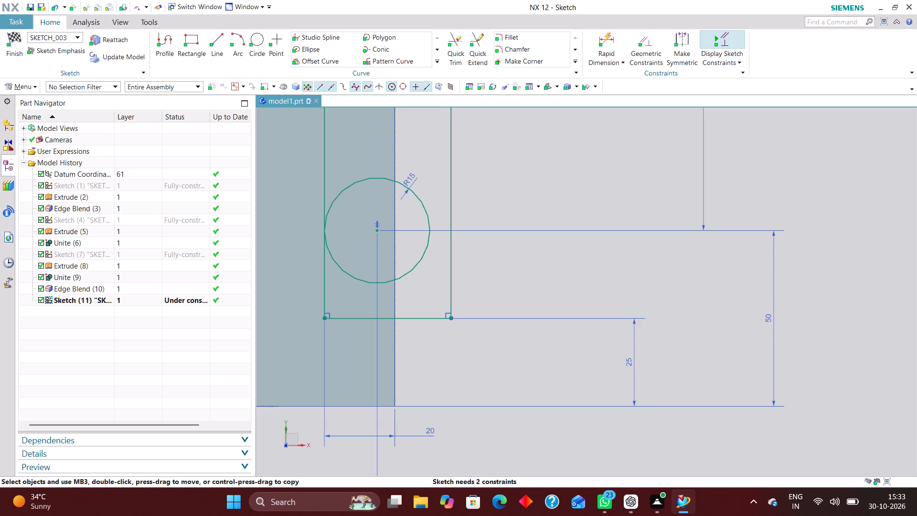
scroll(646, 432, "down", 3)
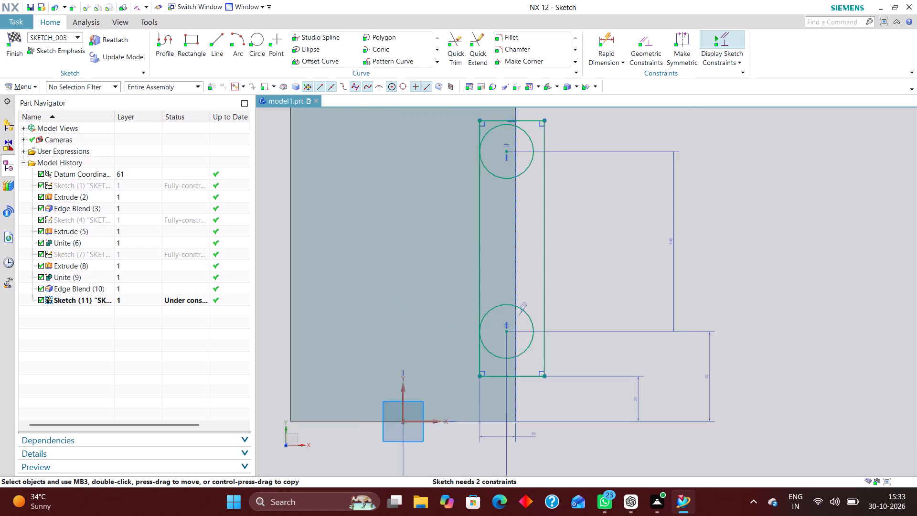
scroll(640, 442, "down", 1)
scroll(607, 178, "up", 2)
Dimension the rectangle's far short side from the upright plate's base edge and set the distance to 25 mm.
left_click(616, 32)
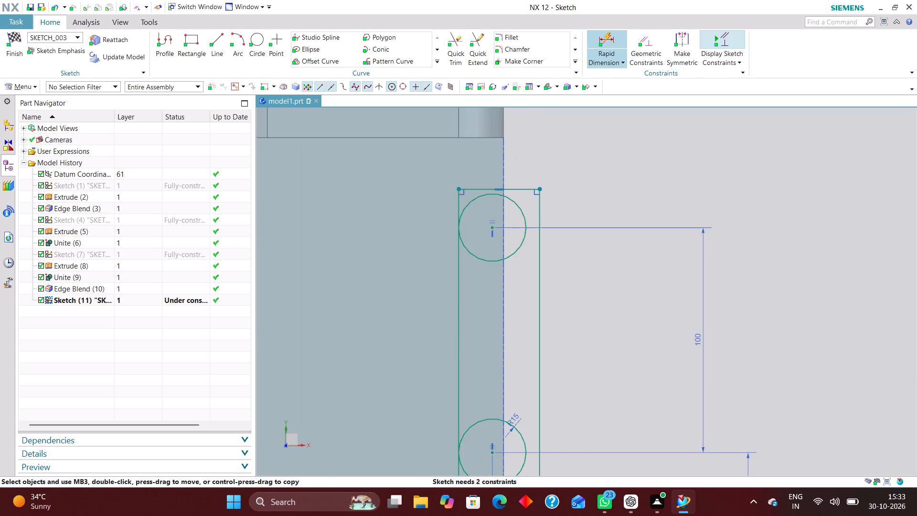
left_click(272, 228)
left_click(271, 242)
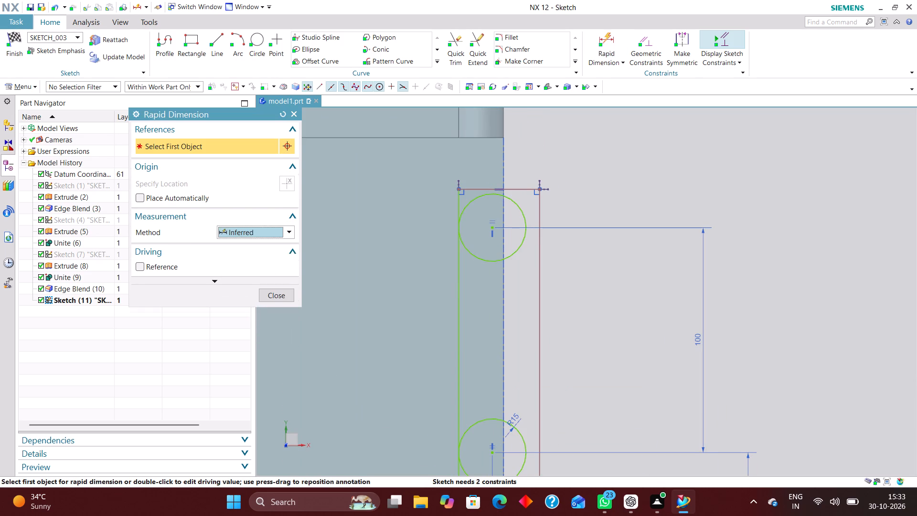
scroll(461, 157, "up", 1)
middle_click_drag(462, 158, 463, 147)
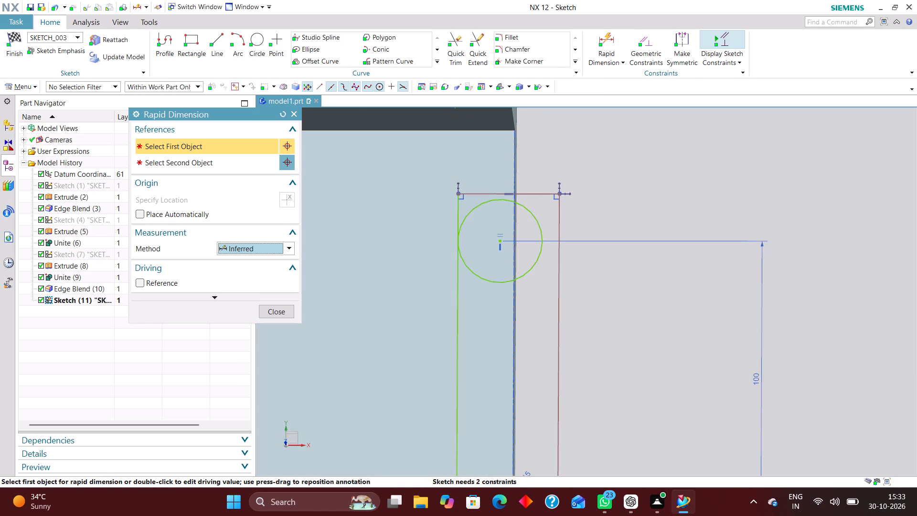
left_click(498, 129)
left_click(538, 192)
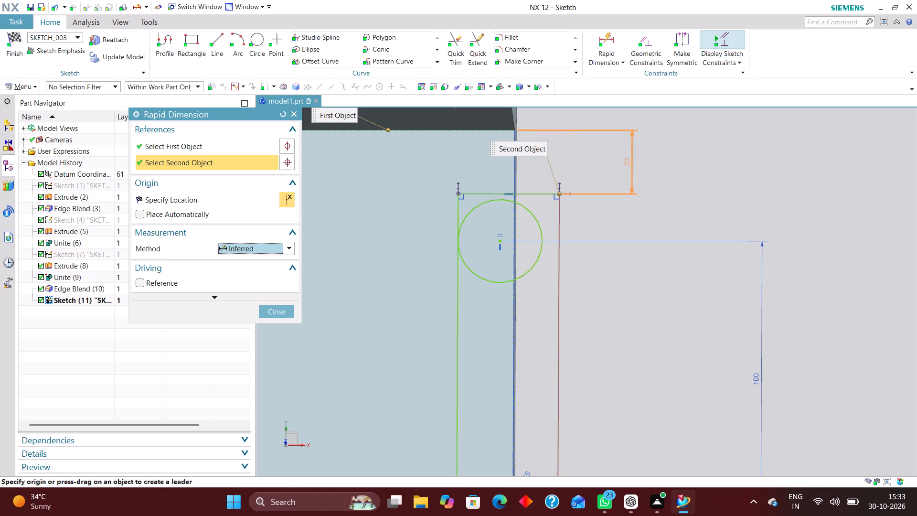
left_click(640, 161)
scroll(605, 197, "down", 3)
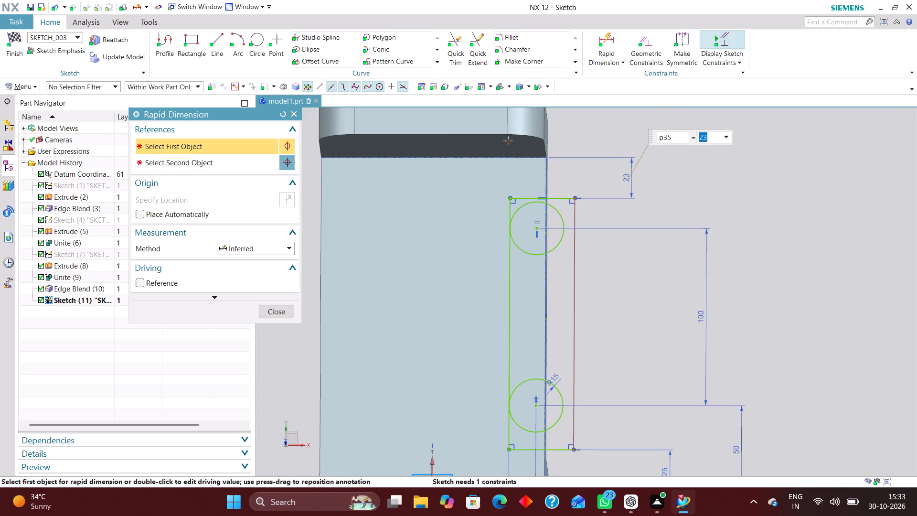
key("2")
key("5")
key("Return")
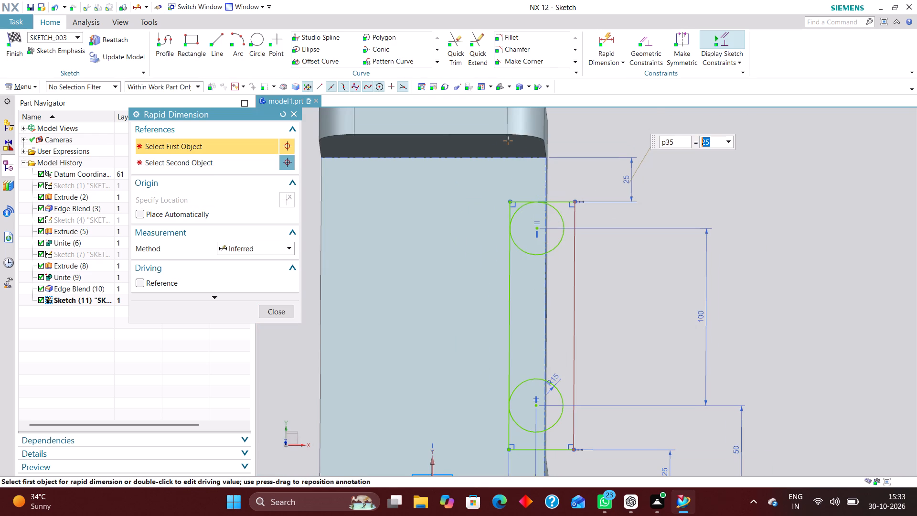
scroll(586, 248, "down", 2)
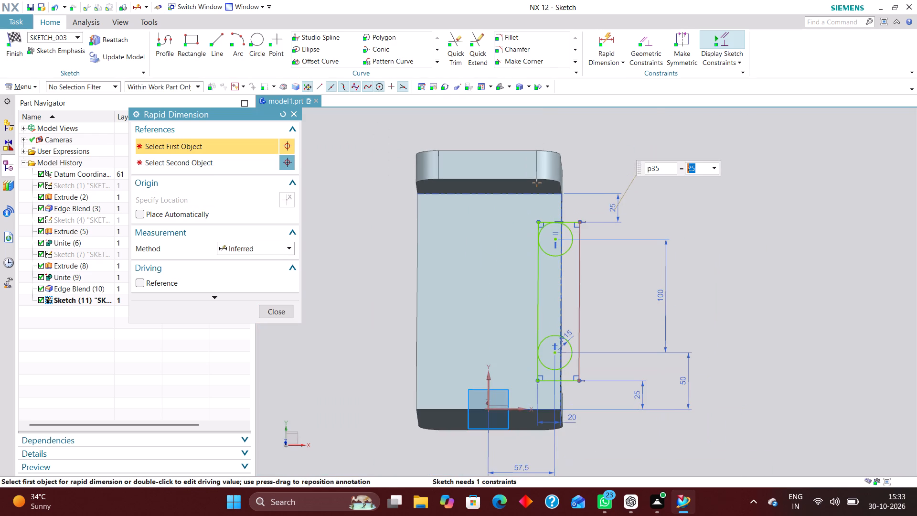
right_click_drag(693, 242, 641, 243)
scroll(579, 379, "up", 2)
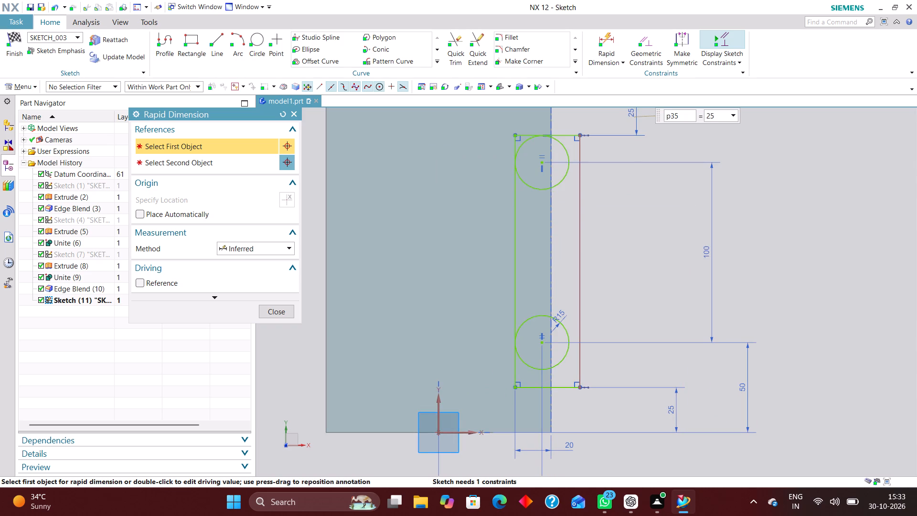
left_click(274, 314)
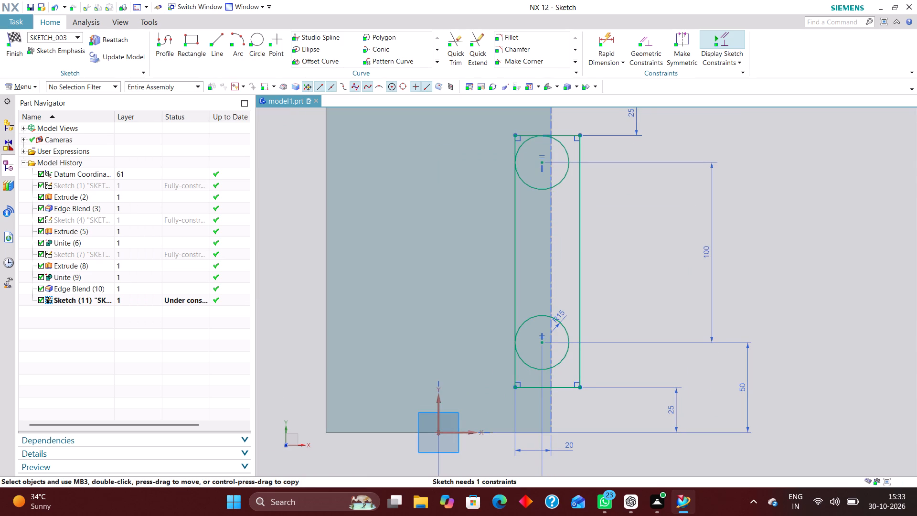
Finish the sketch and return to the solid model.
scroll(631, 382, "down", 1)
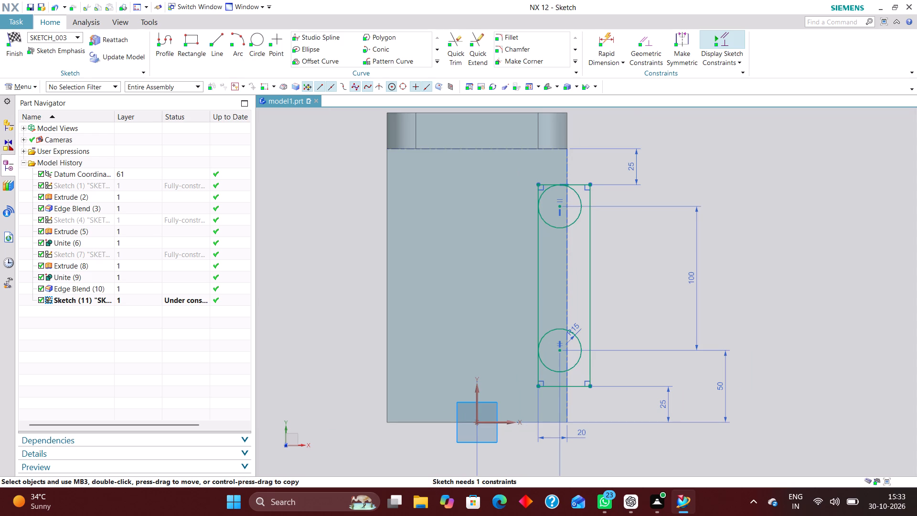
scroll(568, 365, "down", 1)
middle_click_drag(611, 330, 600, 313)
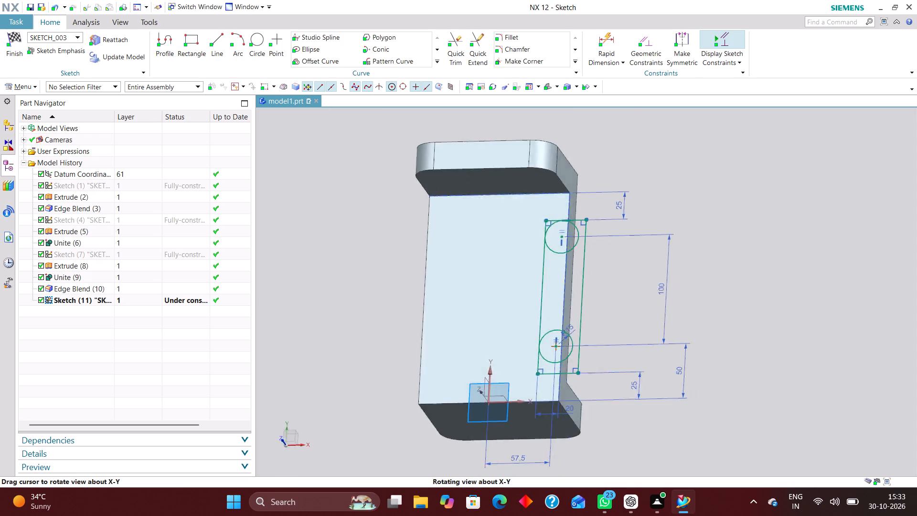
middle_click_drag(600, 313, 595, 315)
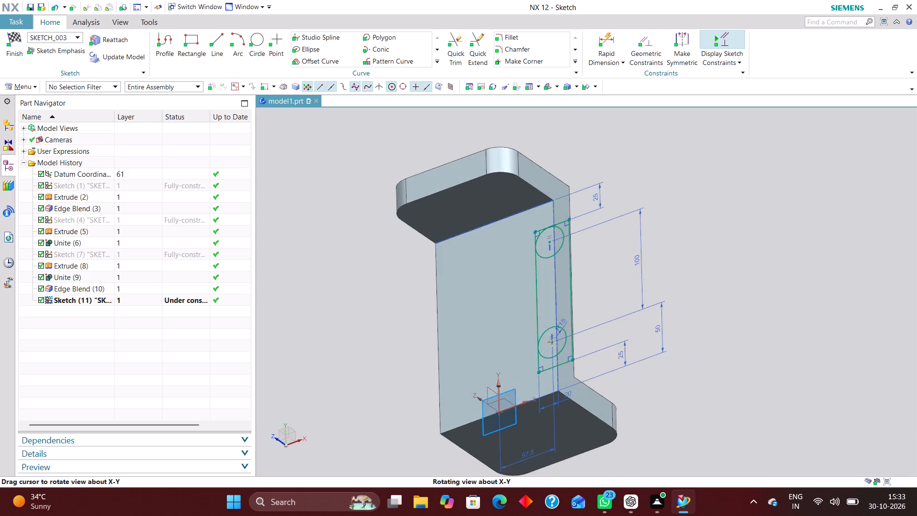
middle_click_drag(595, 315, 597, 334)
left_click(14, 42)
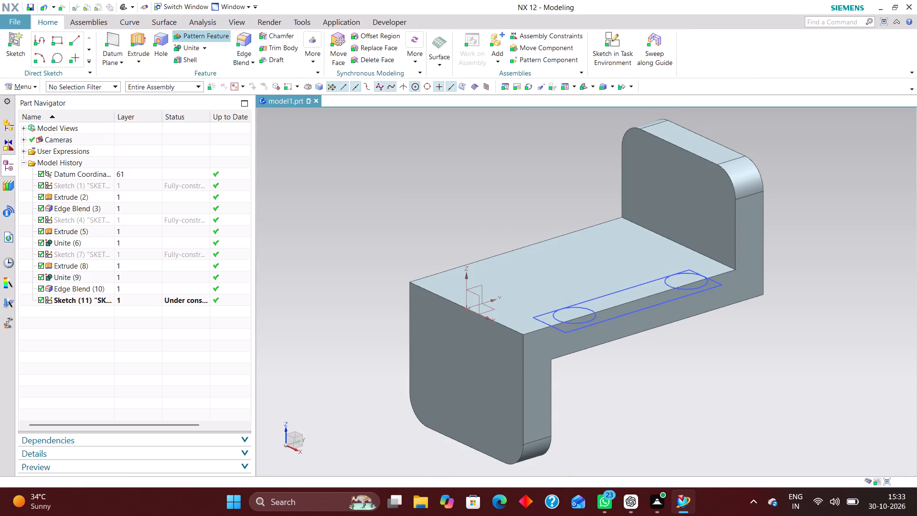
Measure the thickness of the upper upright plate between its two large faces.
left_click(211, 22)
left_click(16, 47)
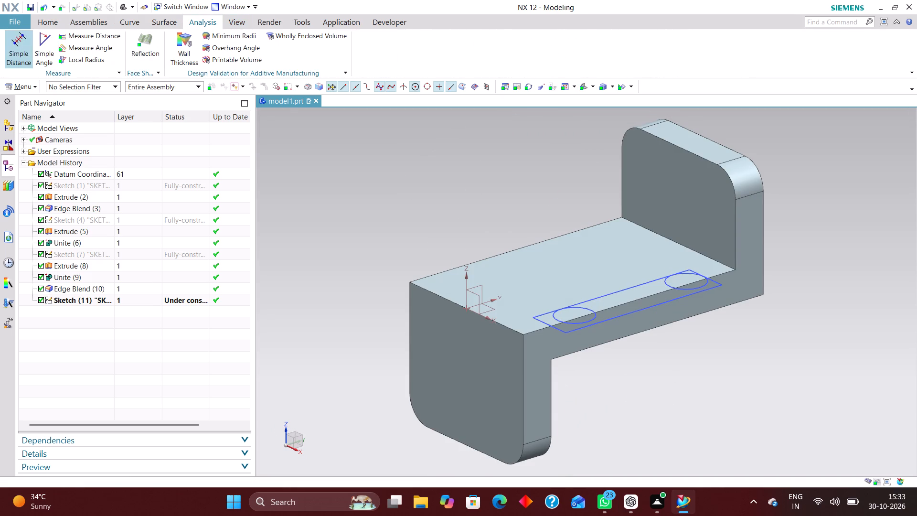
left_click(704, 211)
middle_click_drag(794, 225, 742, 251)
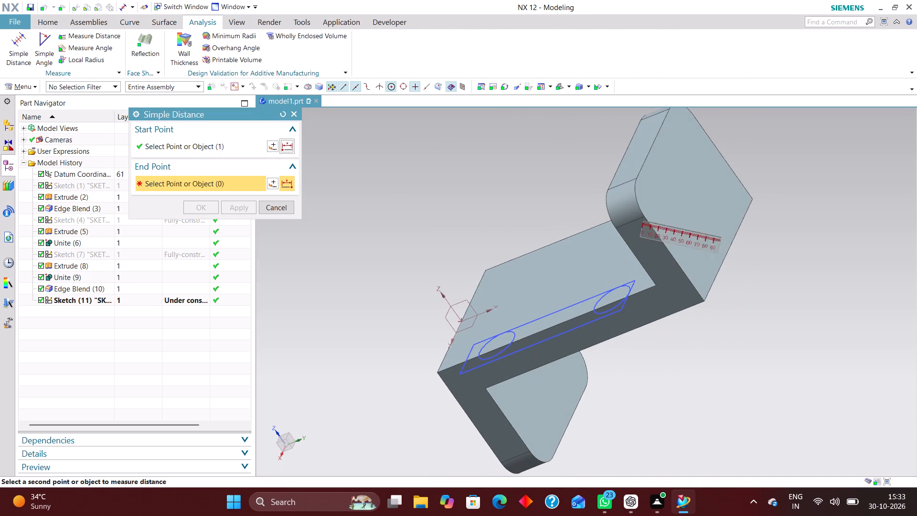
left_click(676, 209)
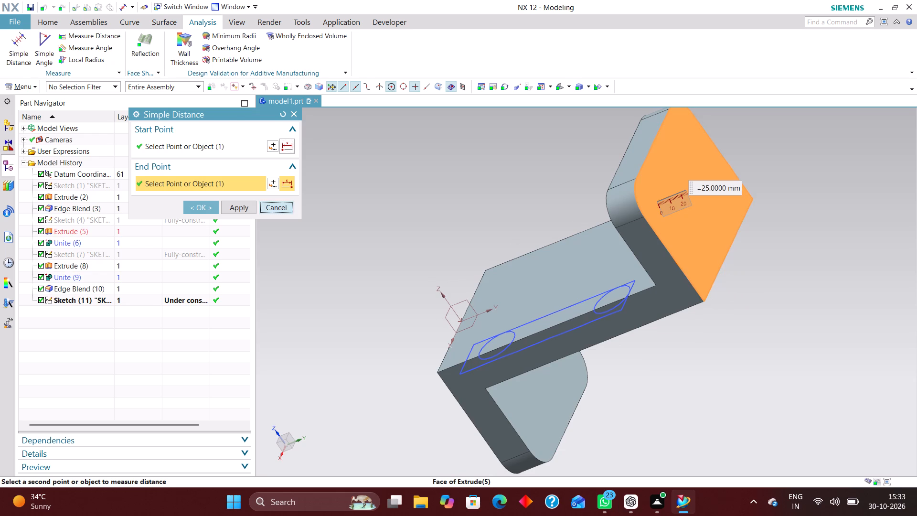
left_click(278, 204)
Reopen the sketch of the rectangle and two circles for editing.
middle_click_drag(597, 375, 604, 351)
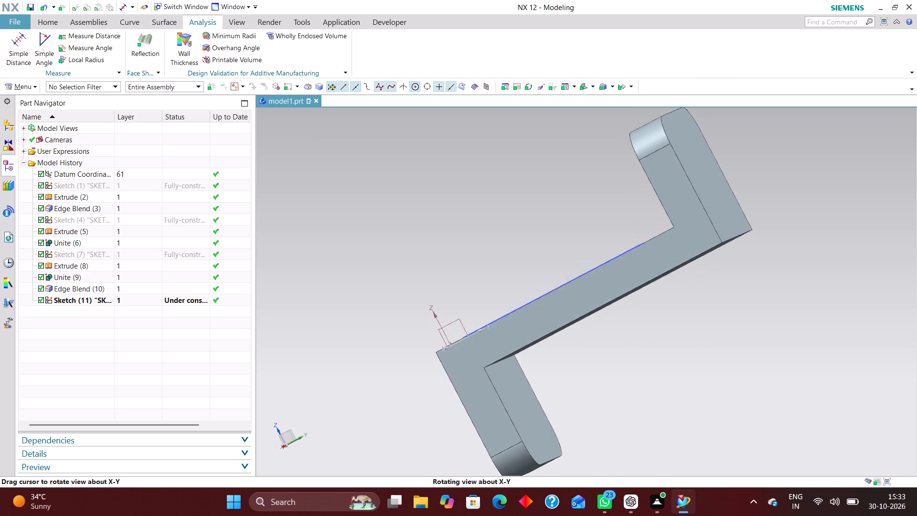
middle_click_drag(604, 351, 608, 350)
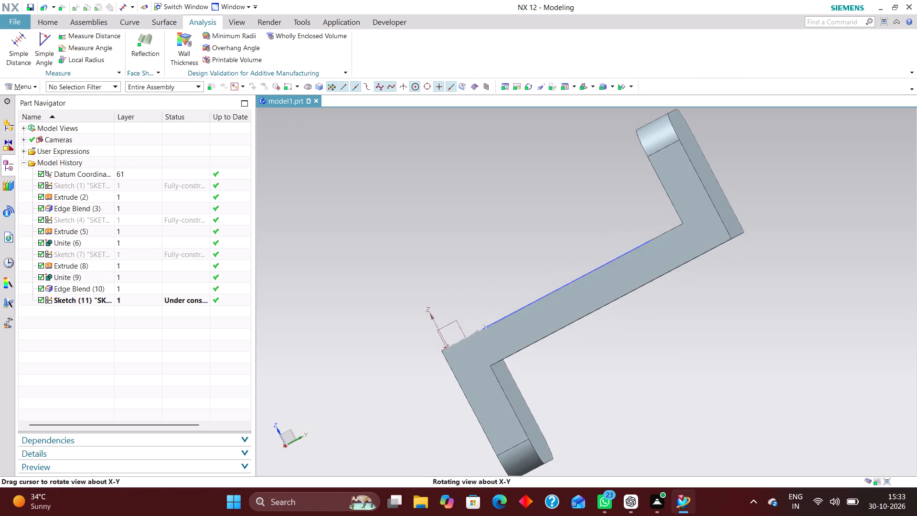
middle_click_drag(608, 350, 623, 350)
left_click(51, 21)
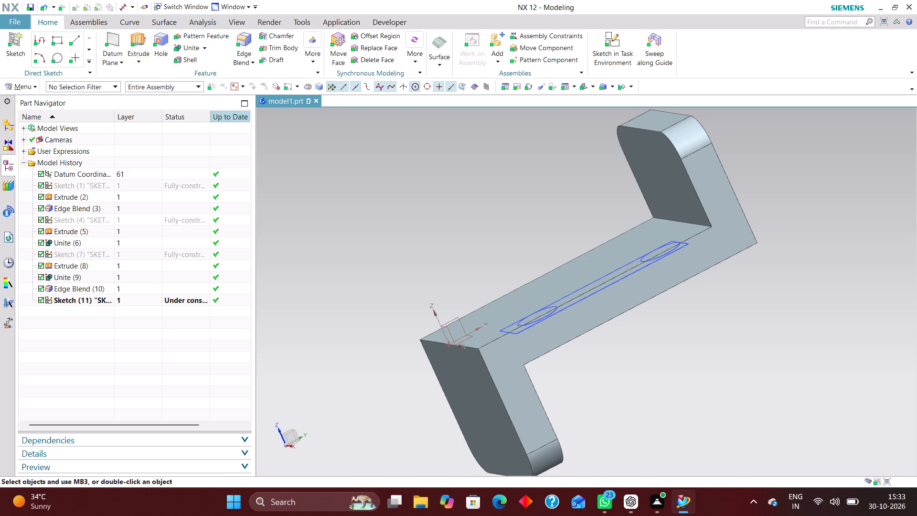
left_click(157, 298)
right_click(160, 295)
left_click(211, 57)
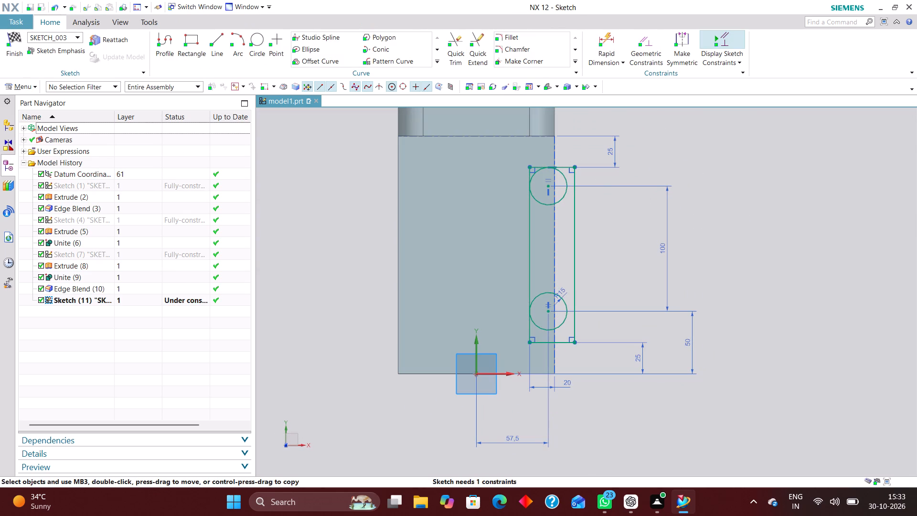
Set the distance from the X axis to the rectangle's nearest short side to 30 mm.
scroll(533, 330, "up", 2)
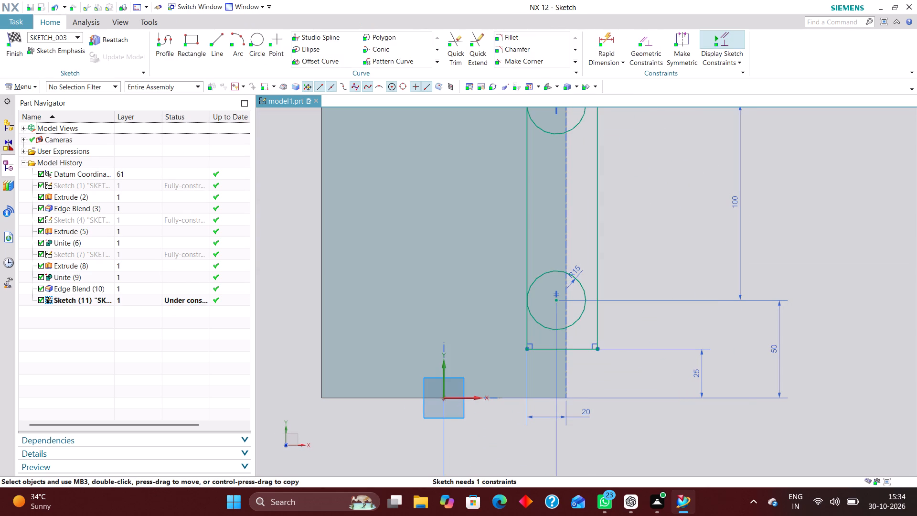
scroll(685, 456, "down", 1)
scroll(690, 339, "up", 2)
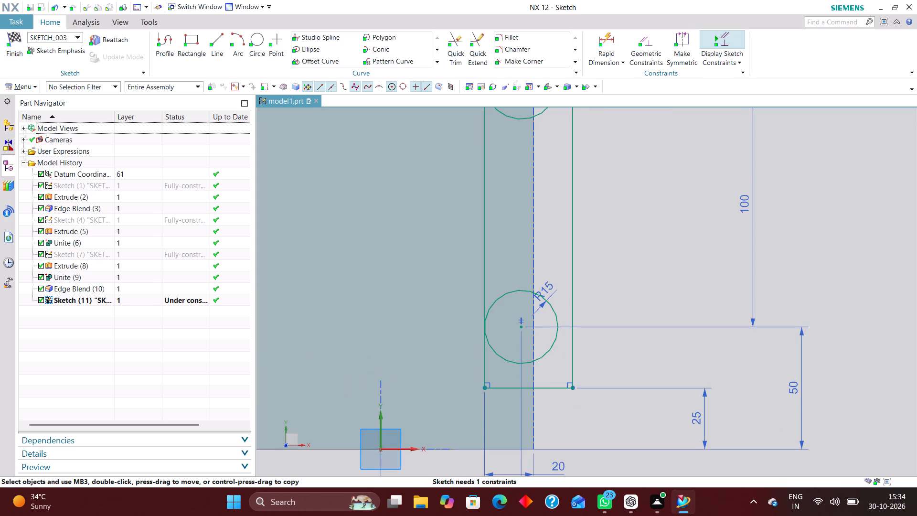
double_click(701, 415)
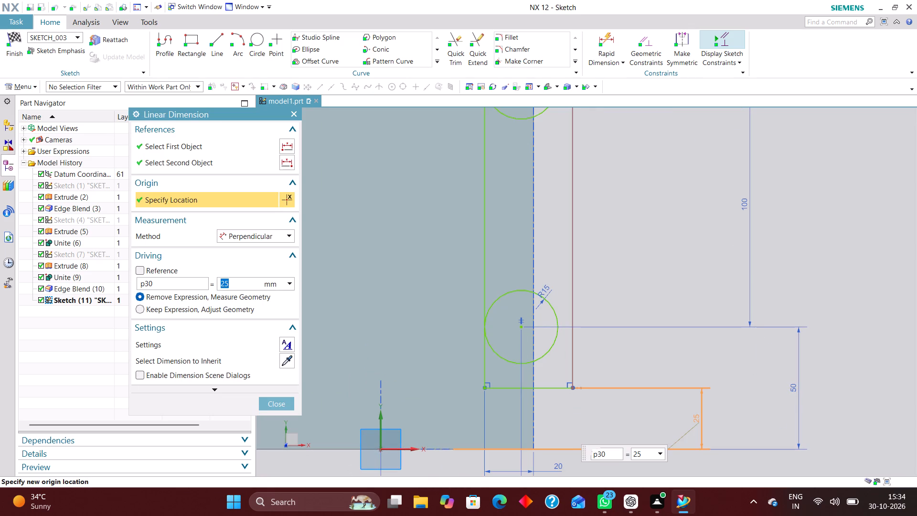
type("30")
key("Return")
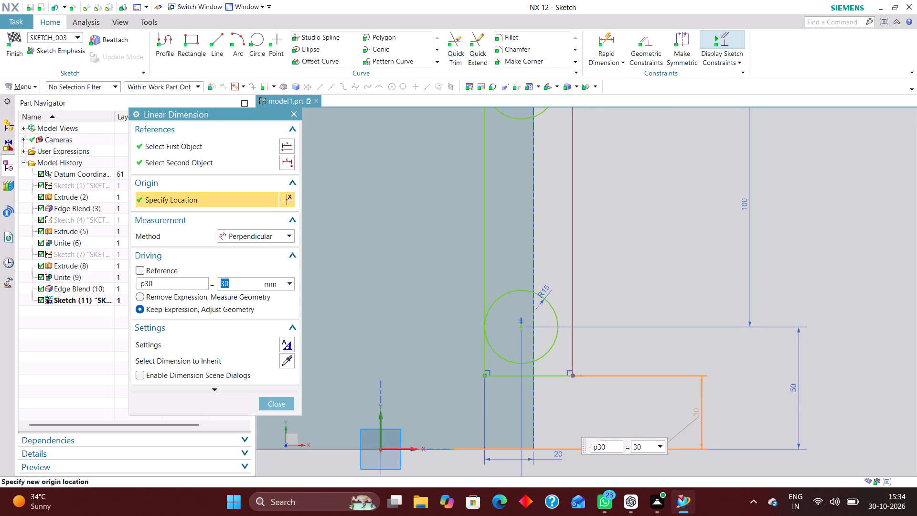
Set the distance from the X axis to the rectangle's nearest short side to 35 mm.
type("35")
key("Return")
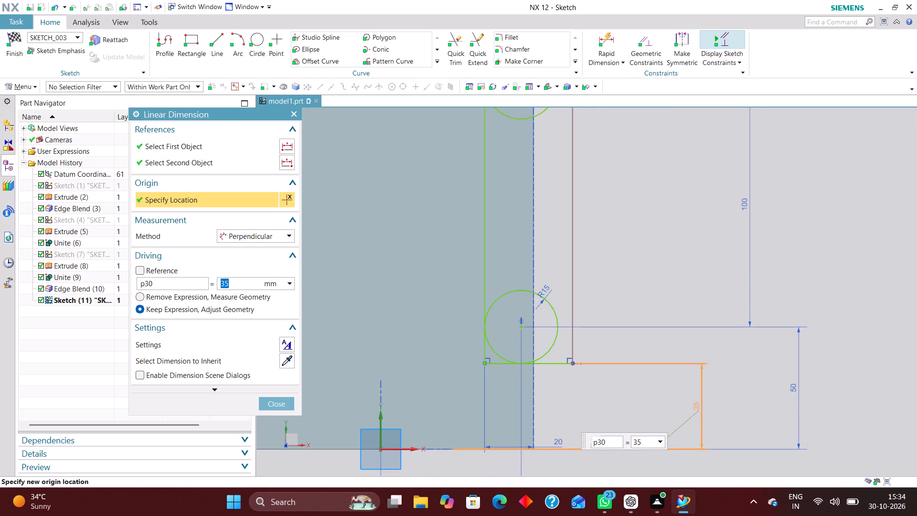
scroll(525, 362, "up", 12)
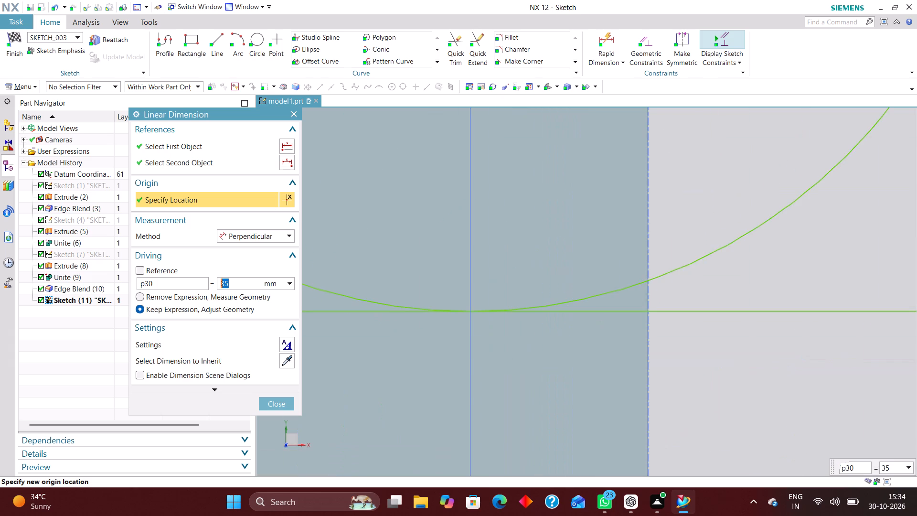
scroll(528, 337, "down", 17)
scroll(566, 385, "up", 1)
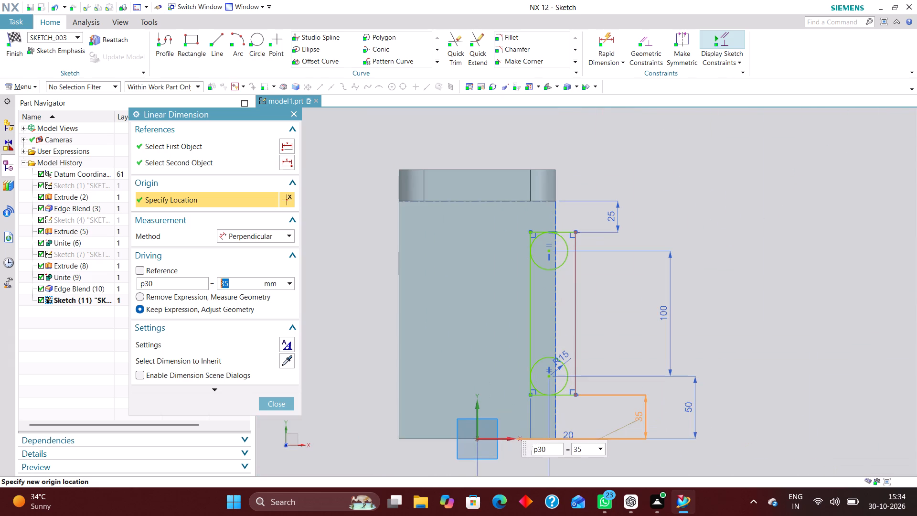
scroll(570, 351, "up", 3)
left_click(275, 403)
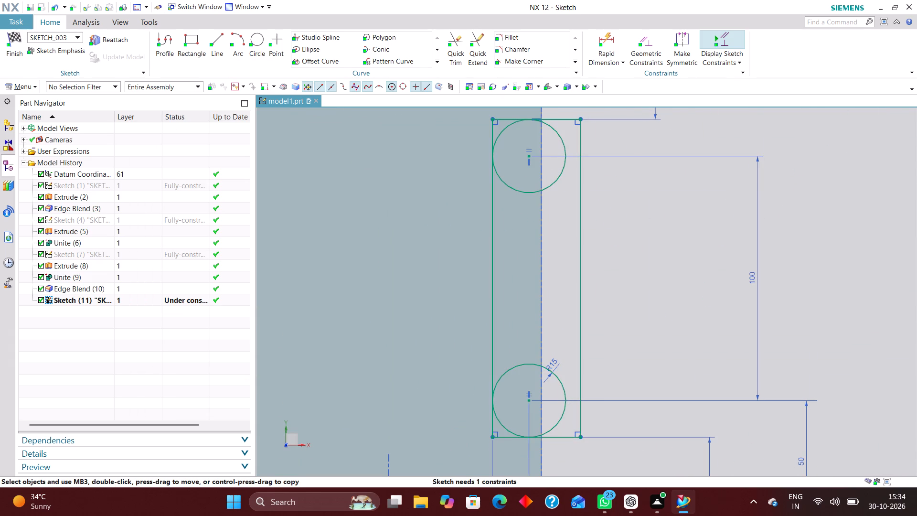
Trim the upper circle and the rectangle's adjacent corner lines, leaving only a quarter arc rounding that corner inside the plate.
left_click(455, 37)
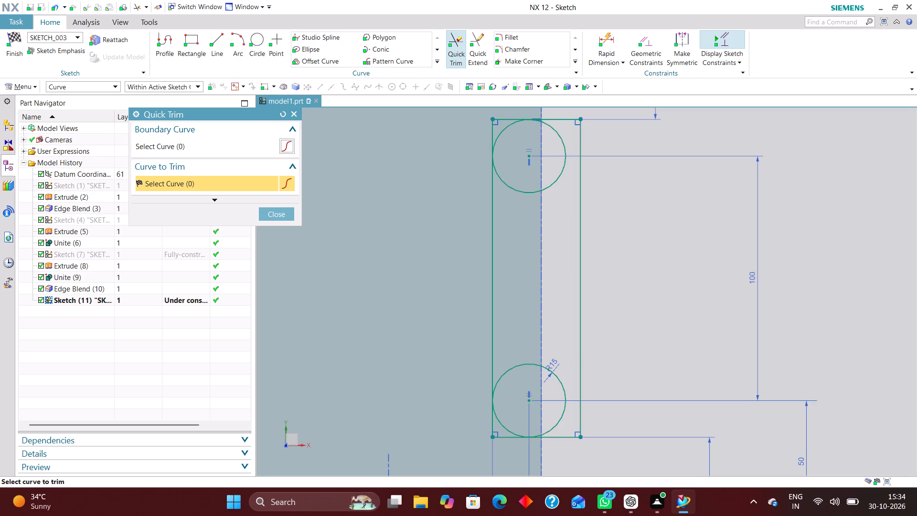
scroll(500, 149, "down", 2)
scroll(490, 127, "up", 5)
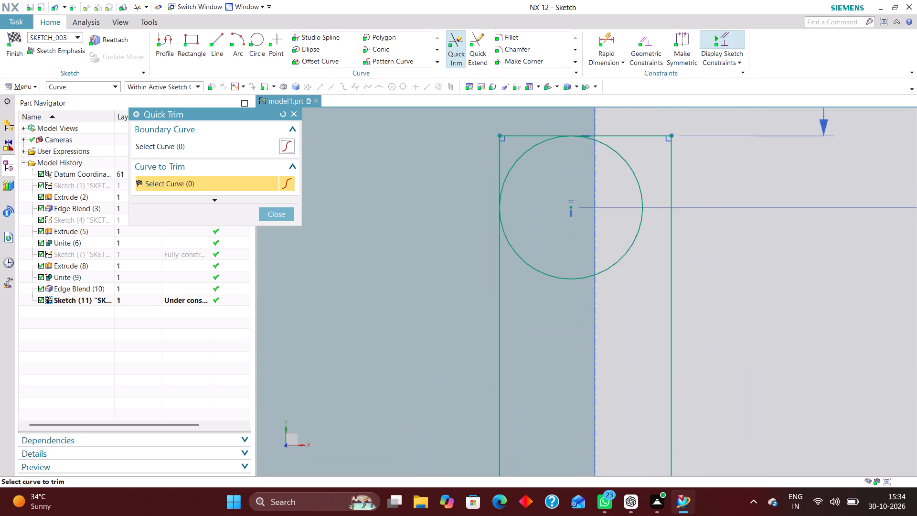
left_click(500, 157)
left_click(522, 134)
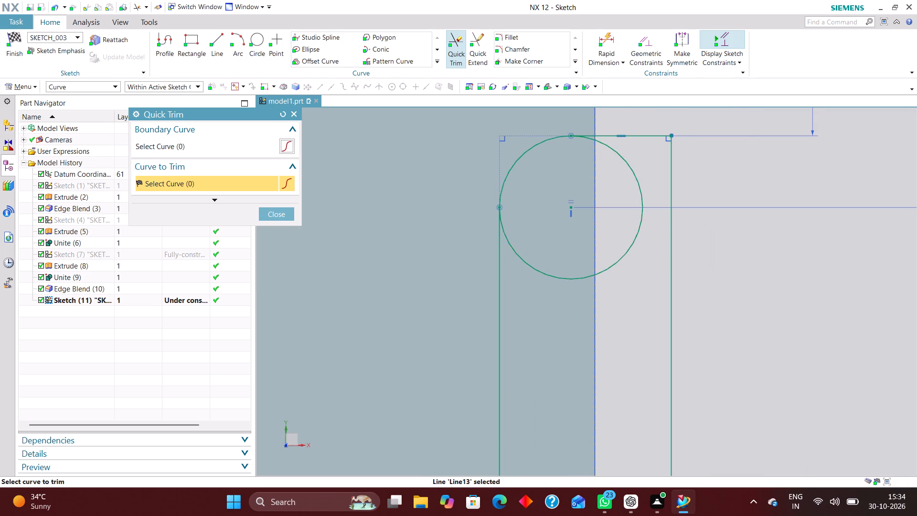
left_click(620, 261)
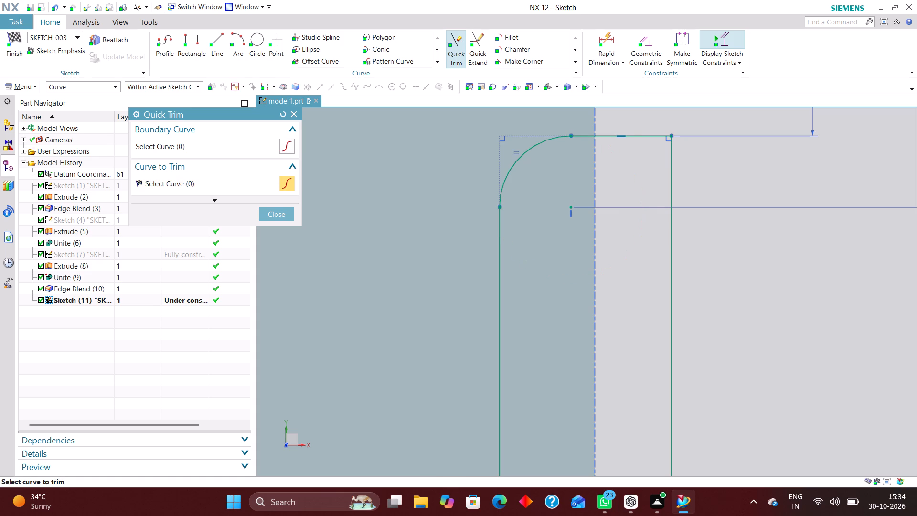
Trim the lower circle and the rectangle's adjacent corner lines to leave a rounding quarter arc, undoing any over-trim of the arc.
scroll(552, 119, "down", 5)
scroll(544, 308, "up", 6)
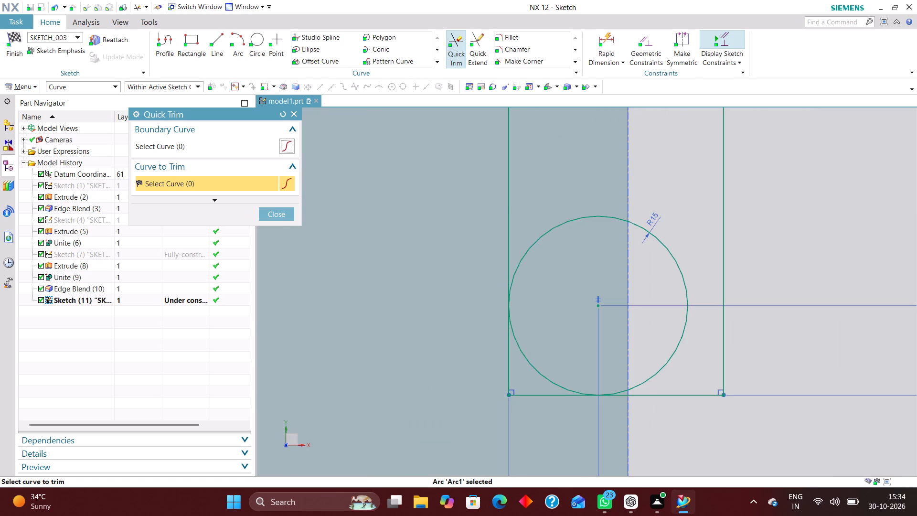
left_click(529, 246)
left_click(531, 366)
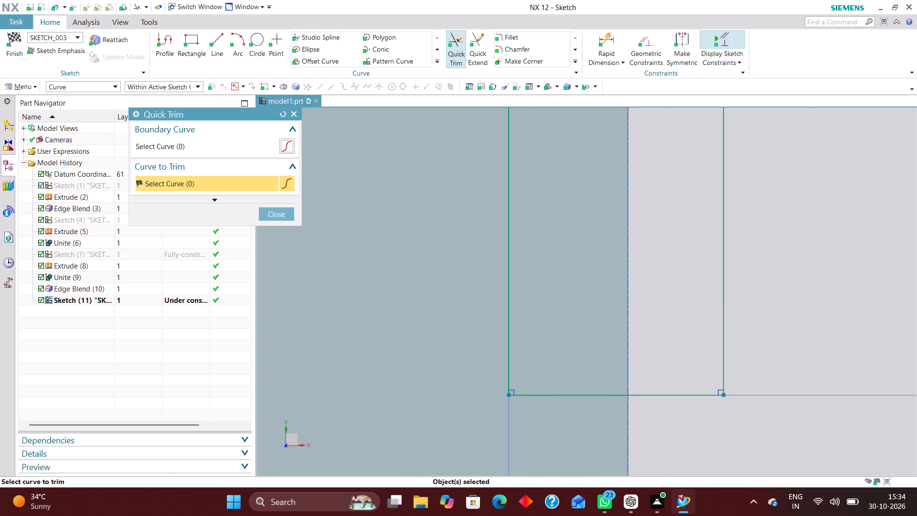
key("ctrl+z")
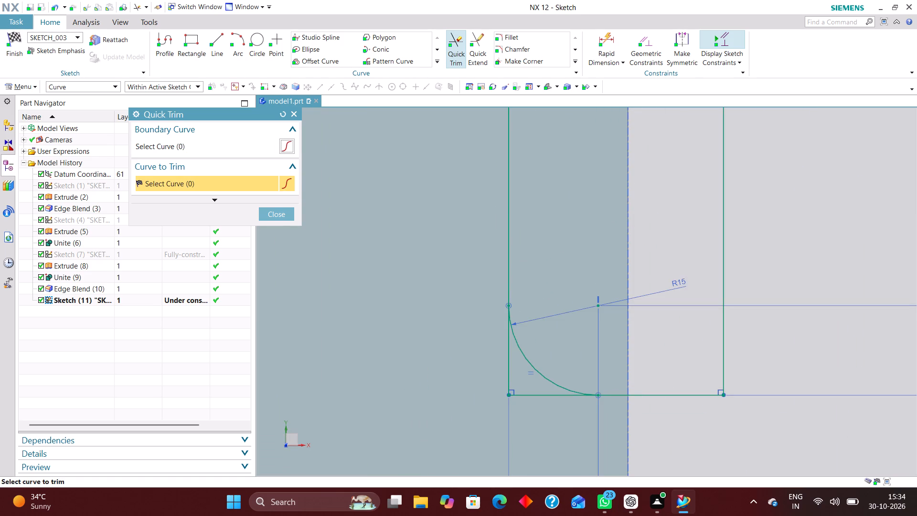
left_click(506, 367)
left_click(530, 394)
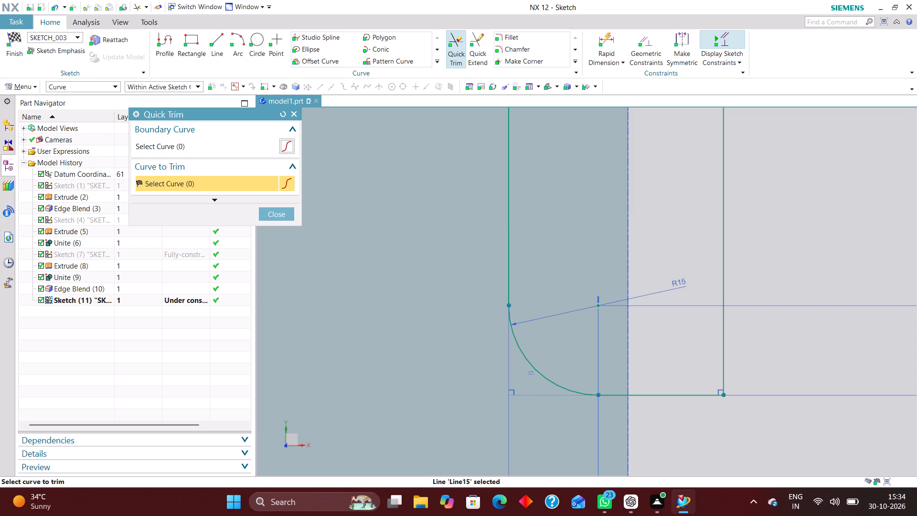
scroll(576, 377, "down", 4)
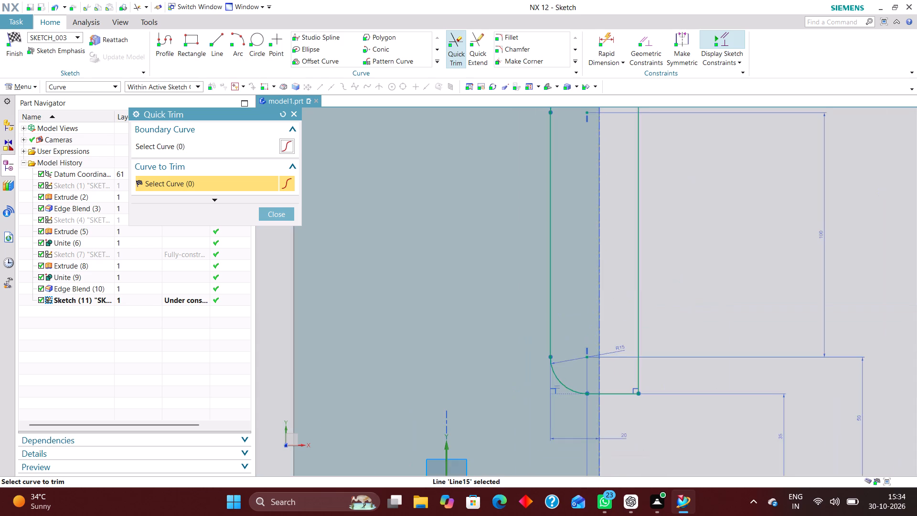
scroll(592, 388, "down", 2)
scroll(590, 269, "up", 2)
left_click(279, 215)
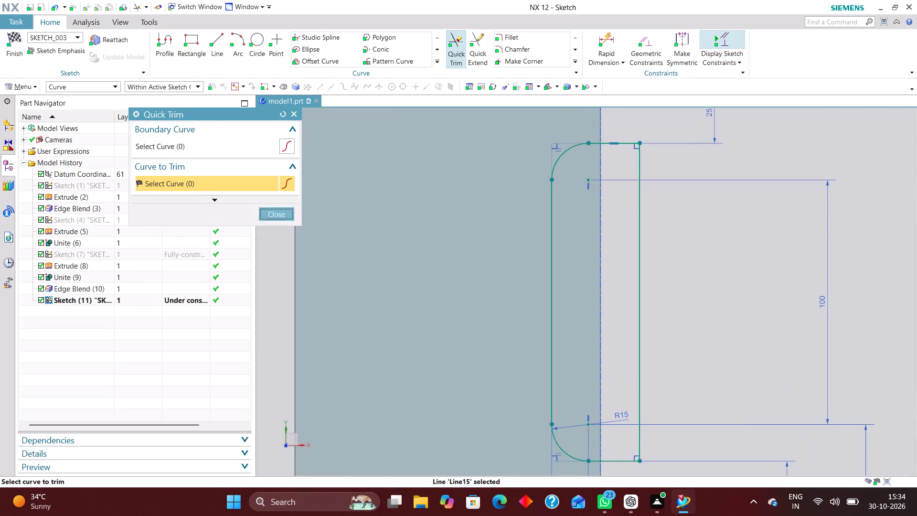
Dimension the profile's width between its two long sides, and finish the sketch.
scroll(541, 346, "down", 3)
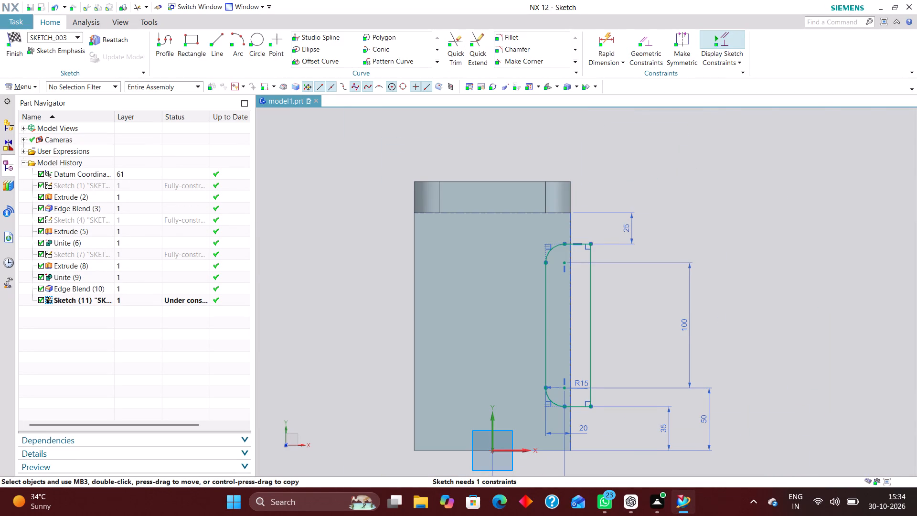
left_click(655, 41)
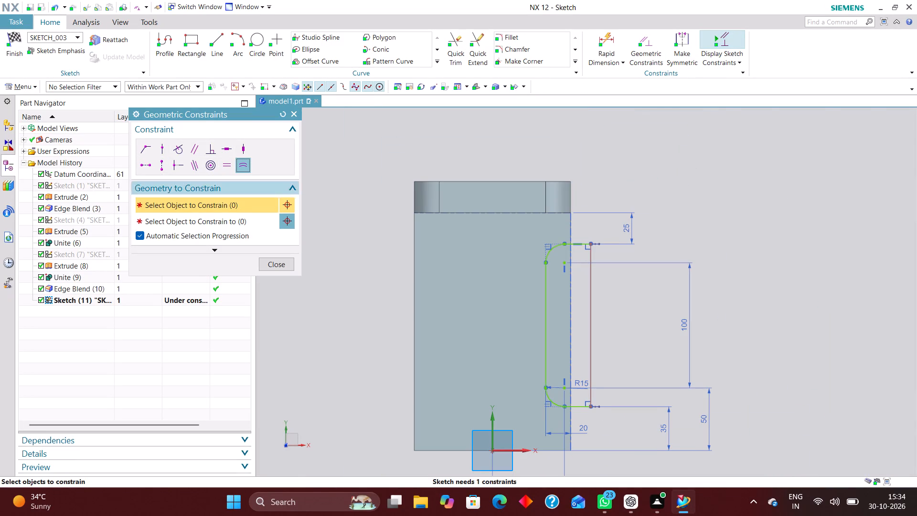
left_click(605, 39)
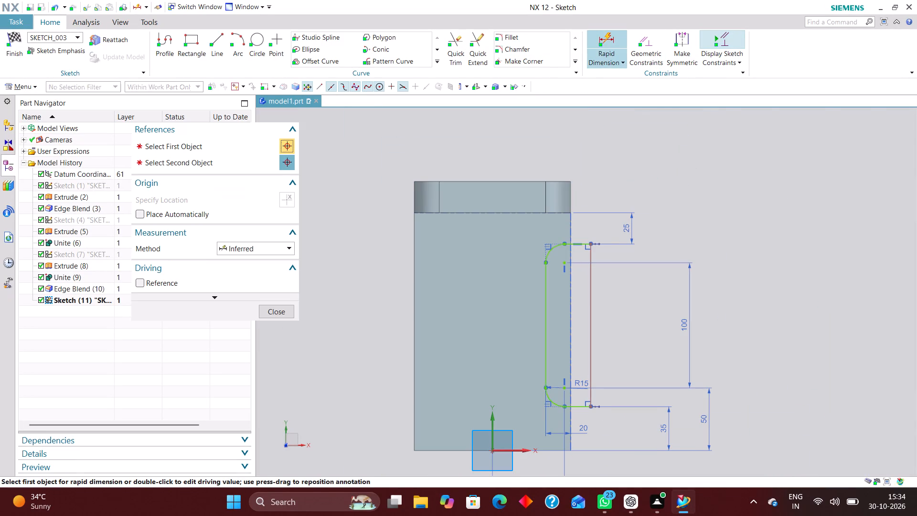
scroll(590, 382, "up", 2)
left_click(519, 343)
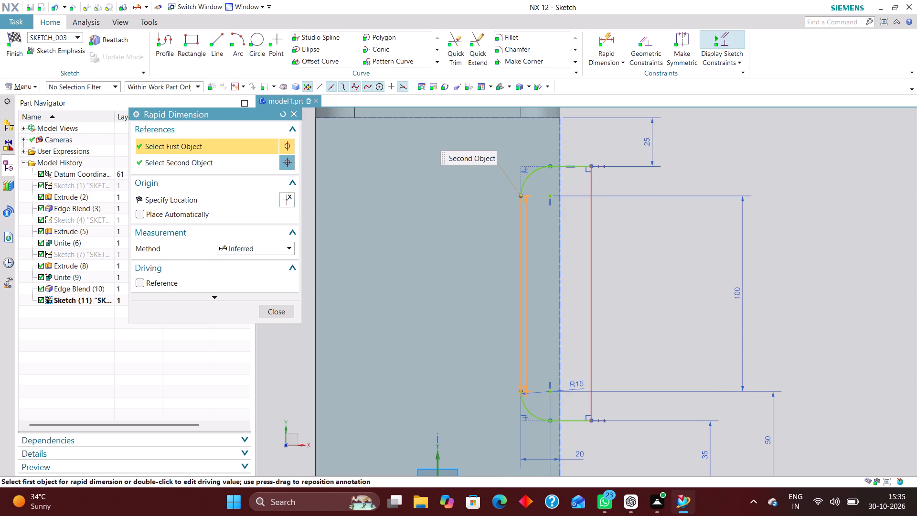
left_click(591, 338)
left_click(644, 308)
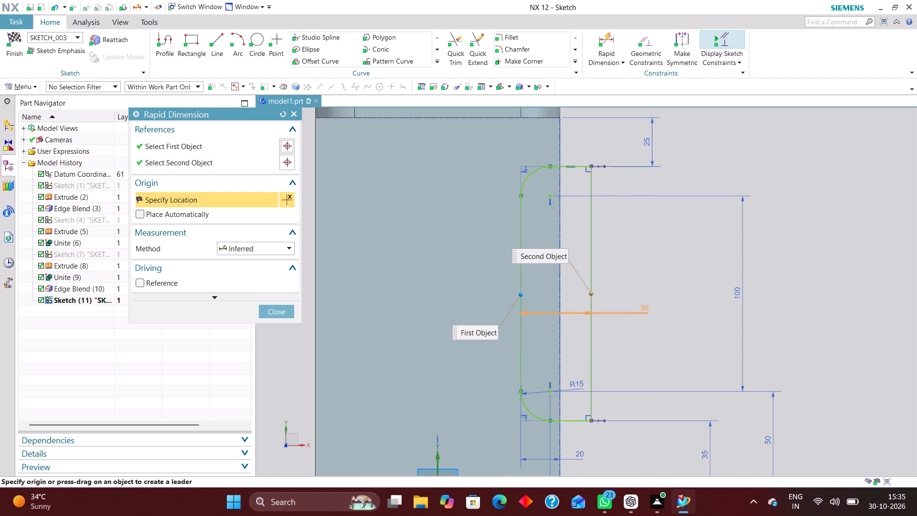
left_click(286, 312)
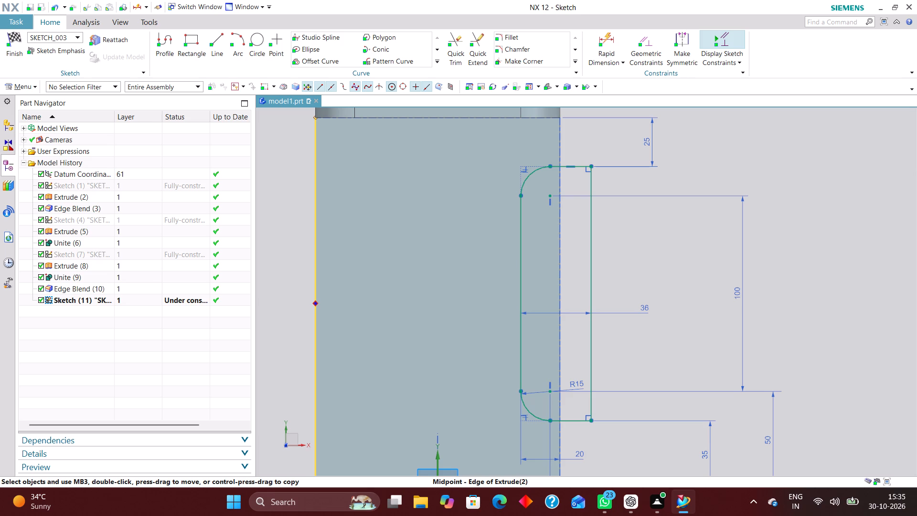
scroll(672, 269, "down", 2)
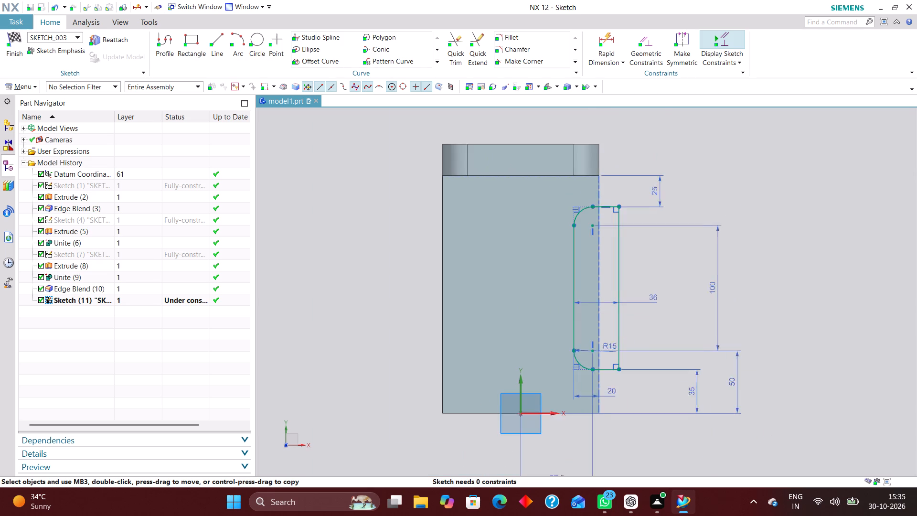
scroll(651, 310, "up", 2)
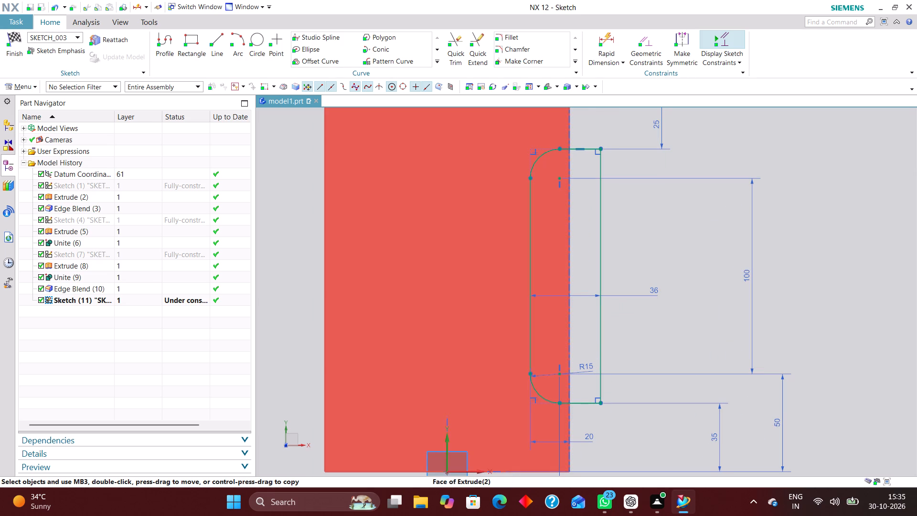
left_click(19, 35)
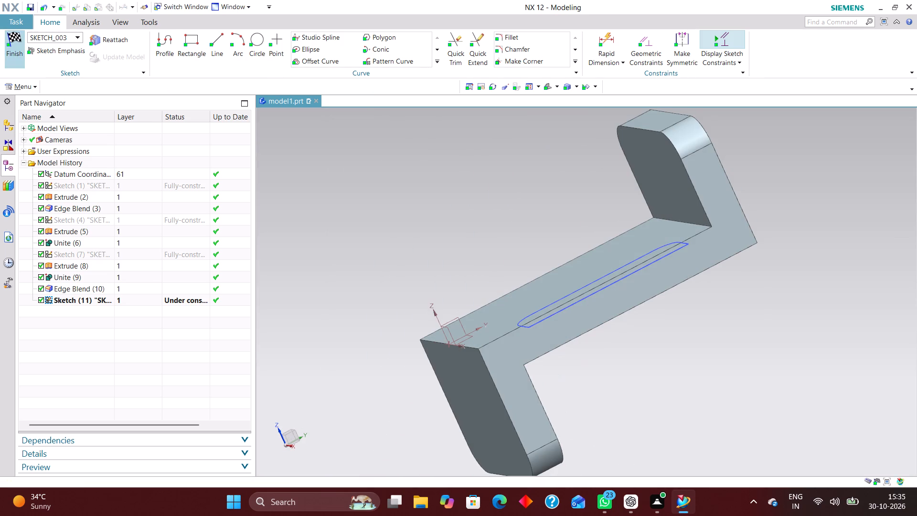
Start an Extrude of the trimmed slot profile, reversing its direction so it points down through the horizontal plate.
left_click(145, 32)
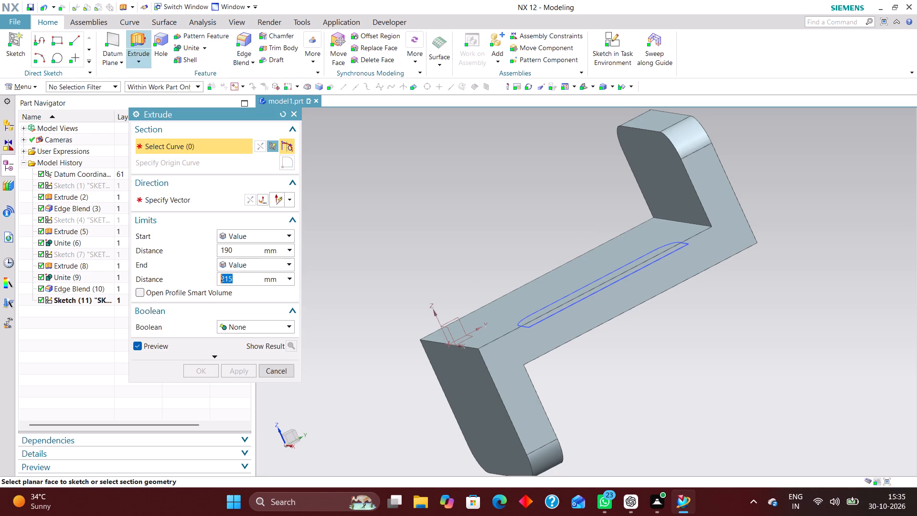
middle_click_drag(703, 333, 747, 333)
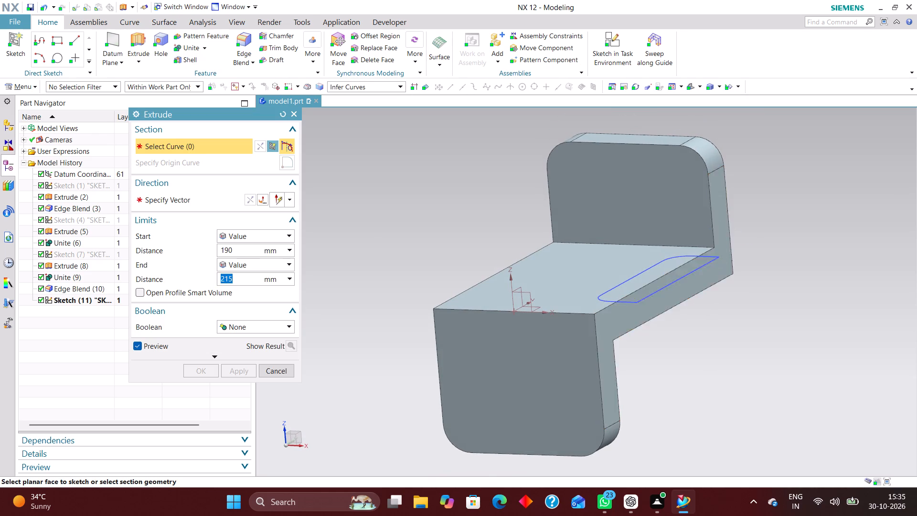
left_click(696, 271)
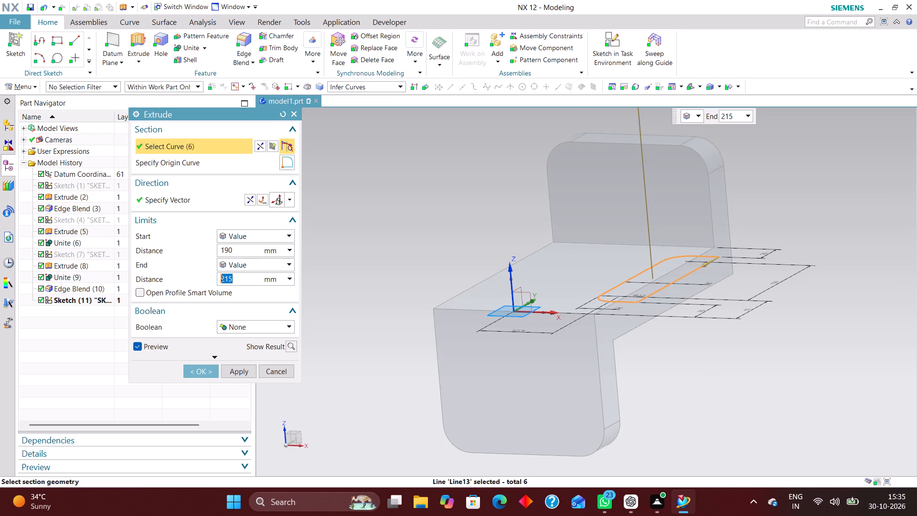
scroll(773, 356, "down", 2)
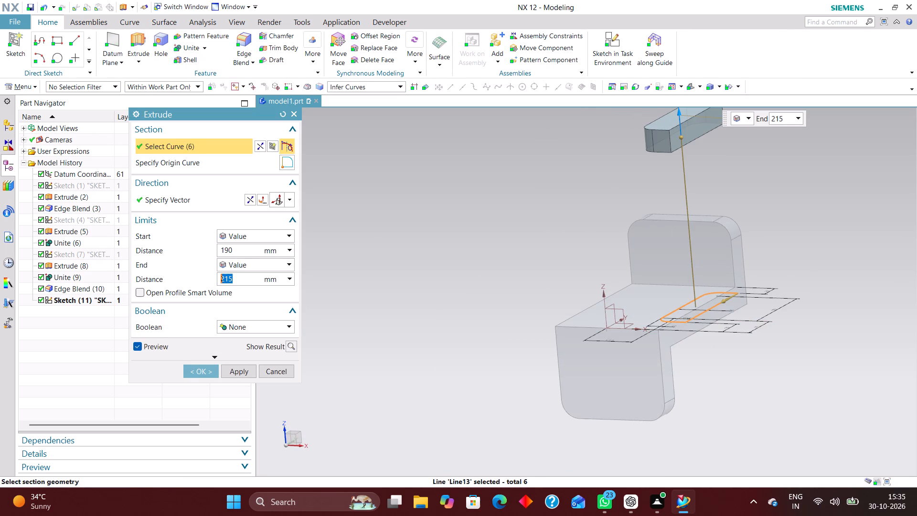
left_click(250, 197)
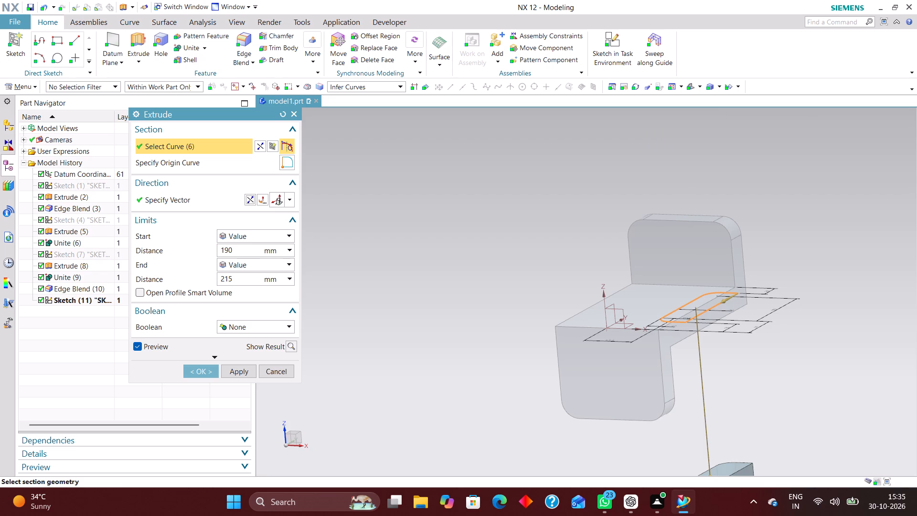
right_click_drag(876, 315, 810, 323)
scroll(774, 309, "down", 3)
scroll(810, 358, "up", 1)
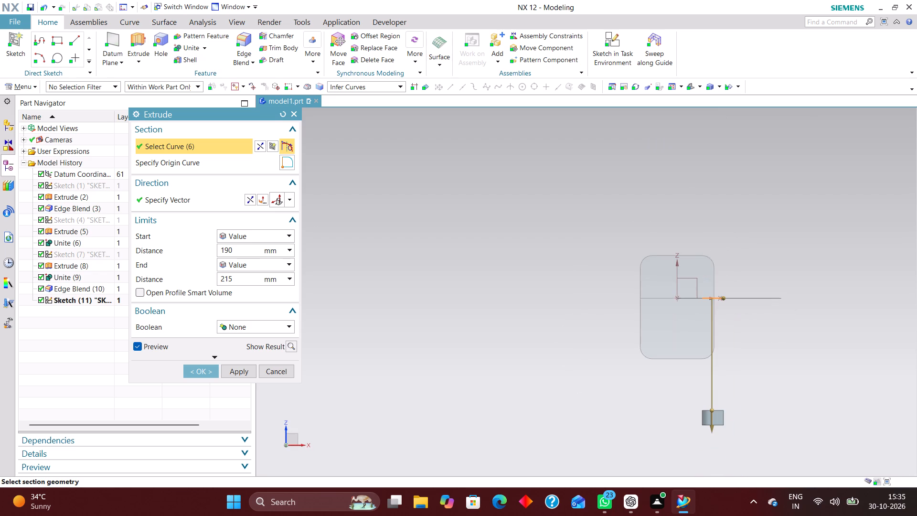
middle_click_drag(809, 346, 748, 338)
right_click_drag(870, 326, 758, 339)
scroll(713, 390, "up", 3)
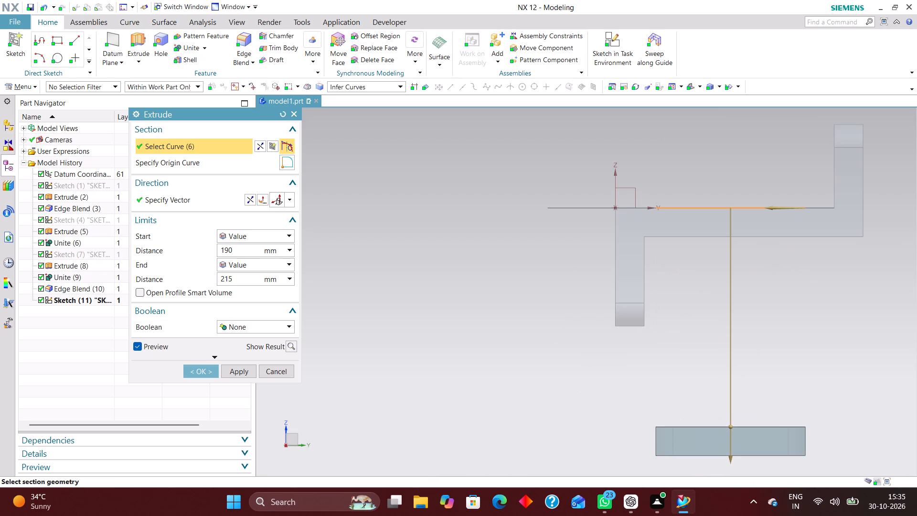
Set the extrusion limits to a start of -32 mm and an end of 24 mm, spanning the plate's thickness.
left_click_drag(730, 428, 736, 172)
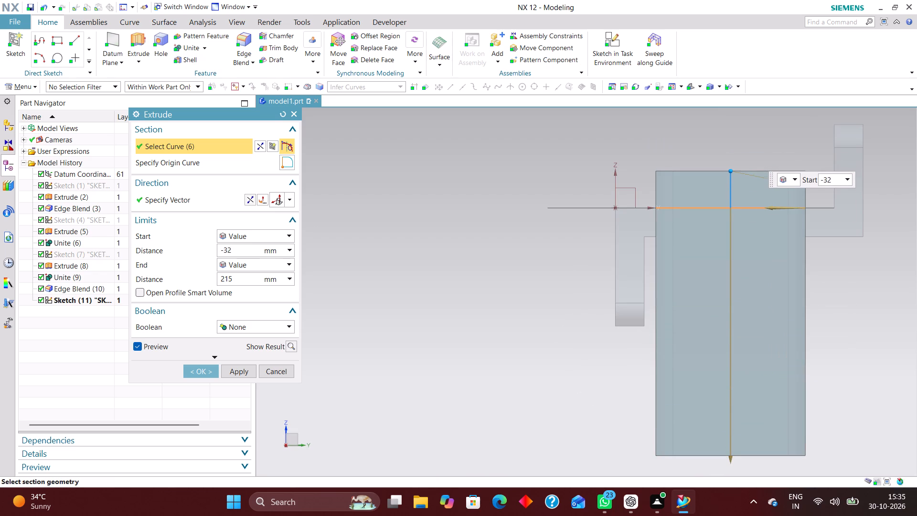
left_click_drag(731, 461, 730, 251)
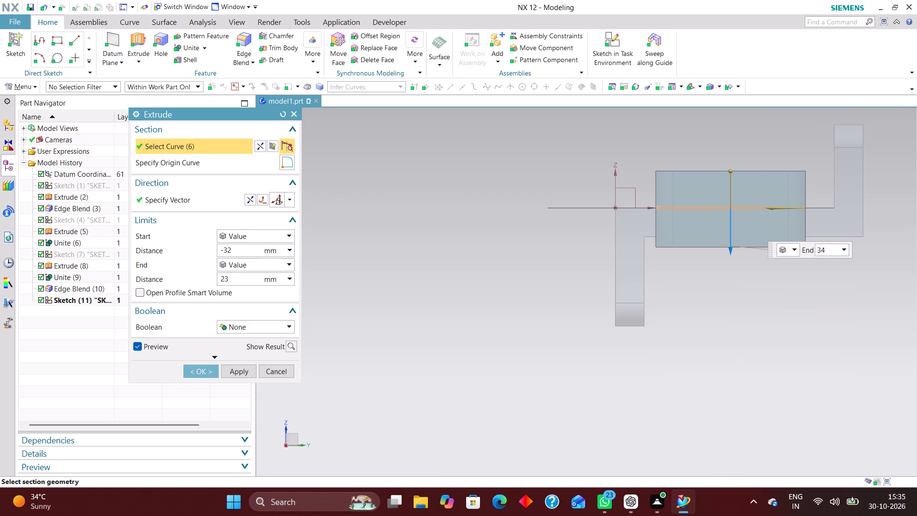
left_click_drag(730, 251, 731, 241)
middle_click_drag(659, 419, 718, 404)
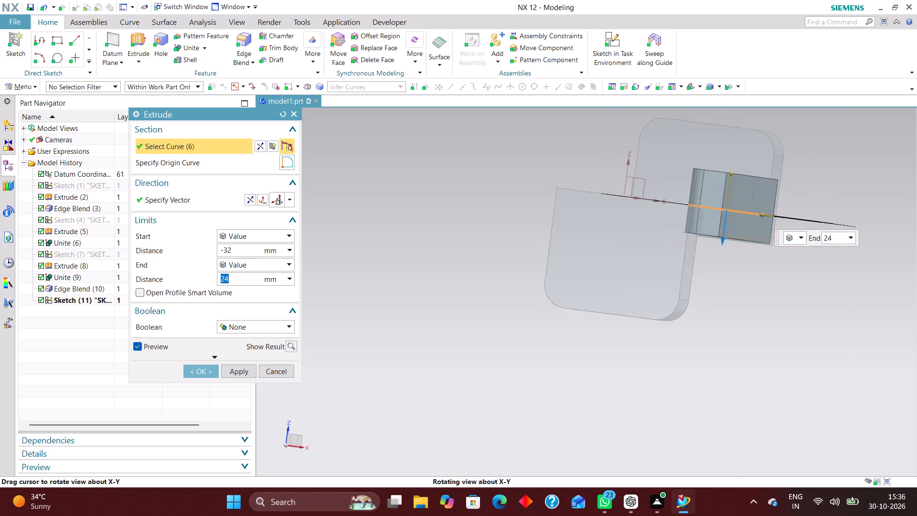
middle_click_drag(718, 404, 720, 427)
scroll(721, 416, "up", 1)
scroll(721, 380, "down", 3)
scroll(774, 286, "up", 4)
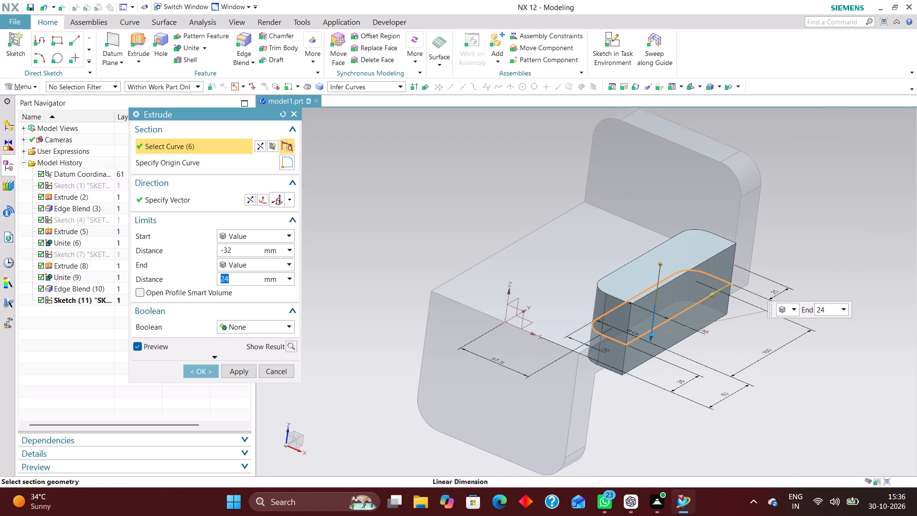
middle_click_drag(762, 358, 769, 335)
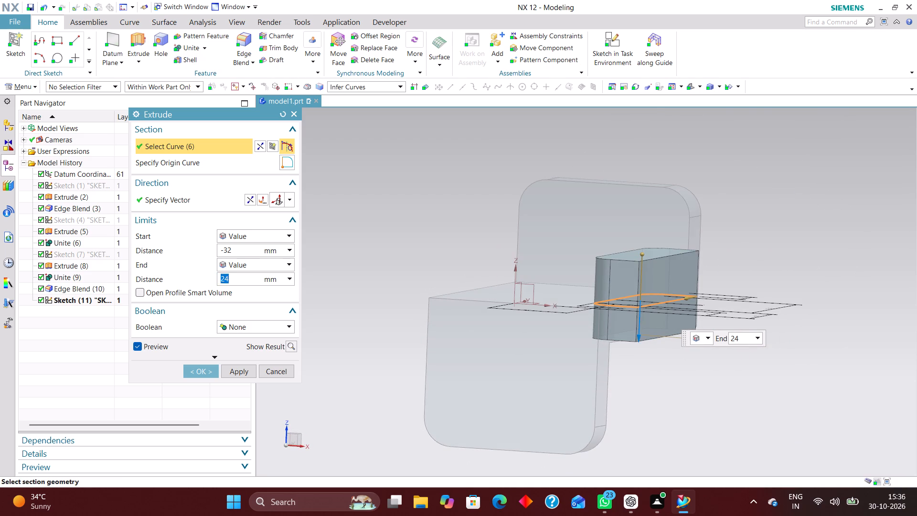
Change the slot extrusion limits to Symmetric Value with a distance of 35 mm and create it as a separate body.
left_click(270, 234)
left_click(271, 257)
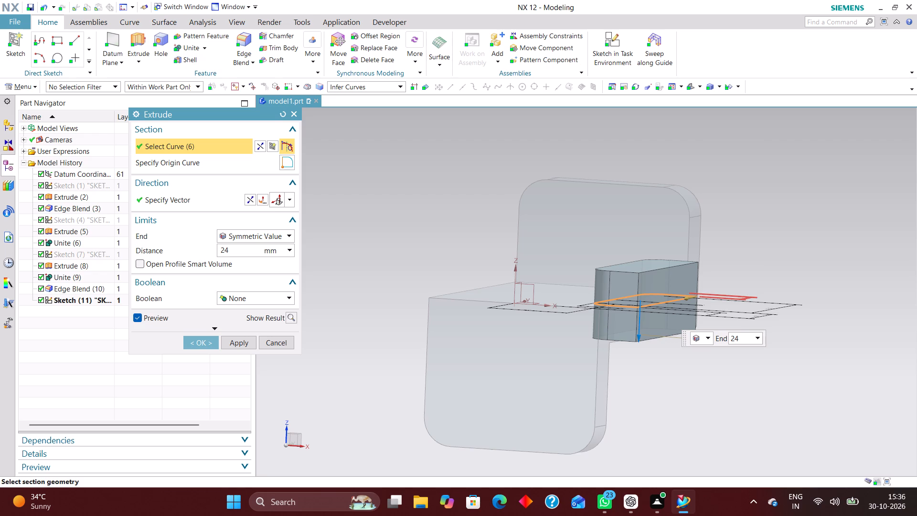
middle_click_drag(746, 240, 723, 246)
scroll(620, 325, "up", 4)
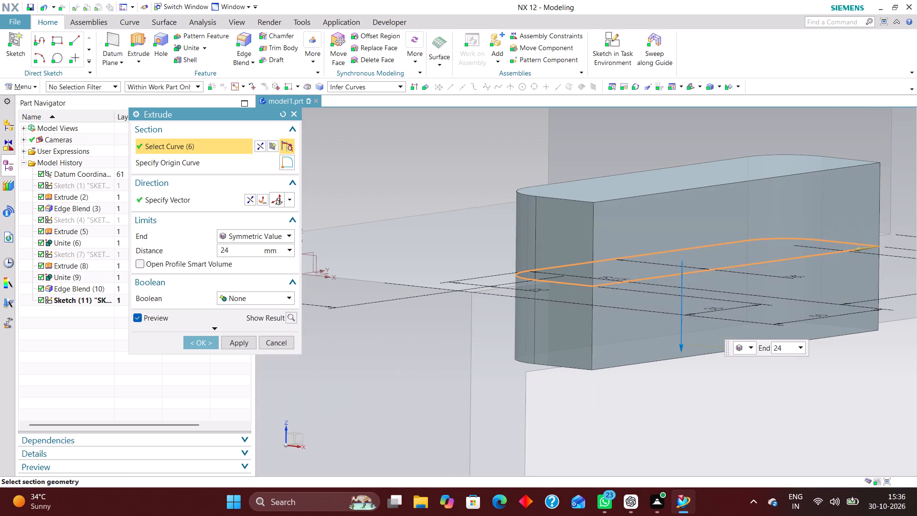
left_click_drag(681, 351, 687, 373)
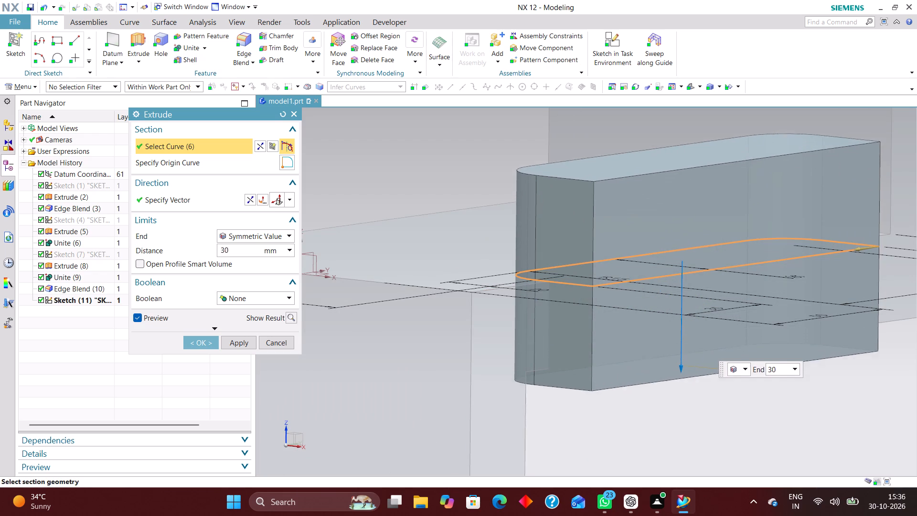
left_click_drag(687, 373, 687, 391)
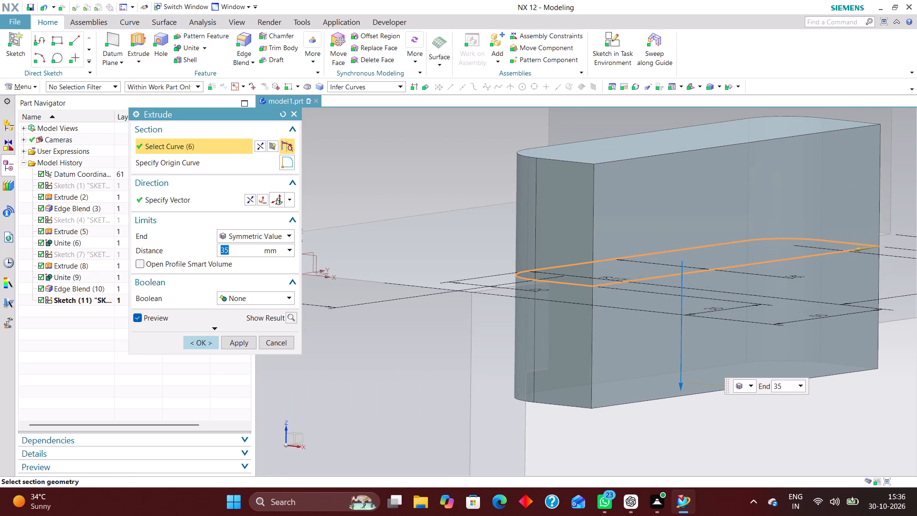
left_click(192, 343)
Subtract the extruded slot body from the bracket body to cut a rounded recess in the horizontal plate's edge.
scroll(483, 344, "down", 4)
scroll(610, 378, "up", 1)
middle_click_drag(620, 393, 629, 432)
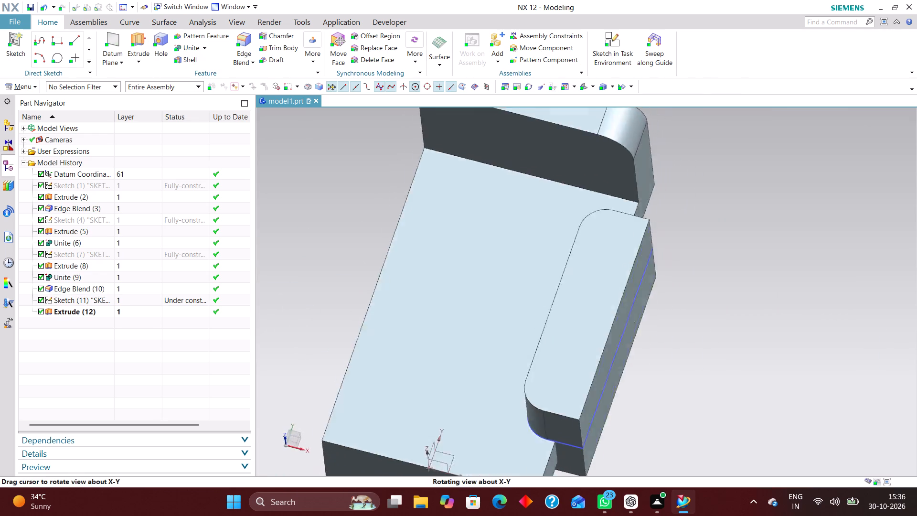
middle_click_drag(629, 432, 628, 424)
left_click(205, 47)
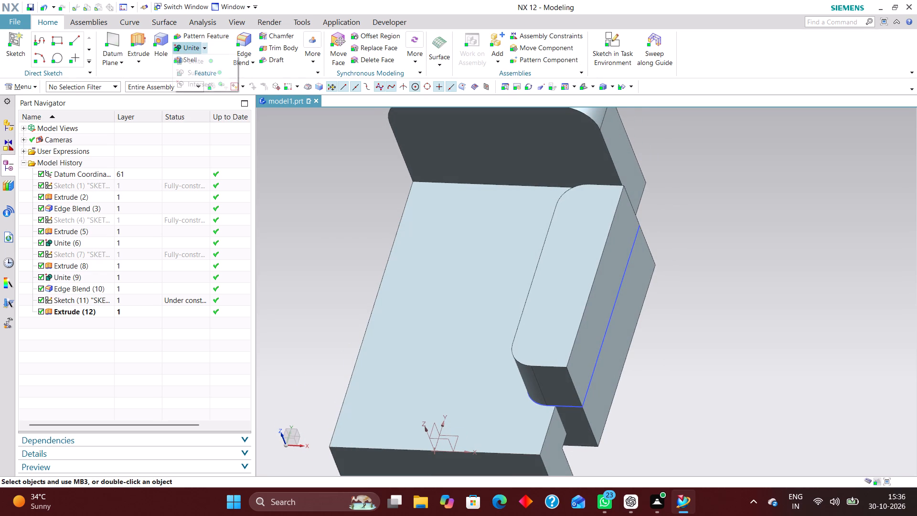
left_click(210, 69)
left_click(420, 295)
left_click(535, 305)
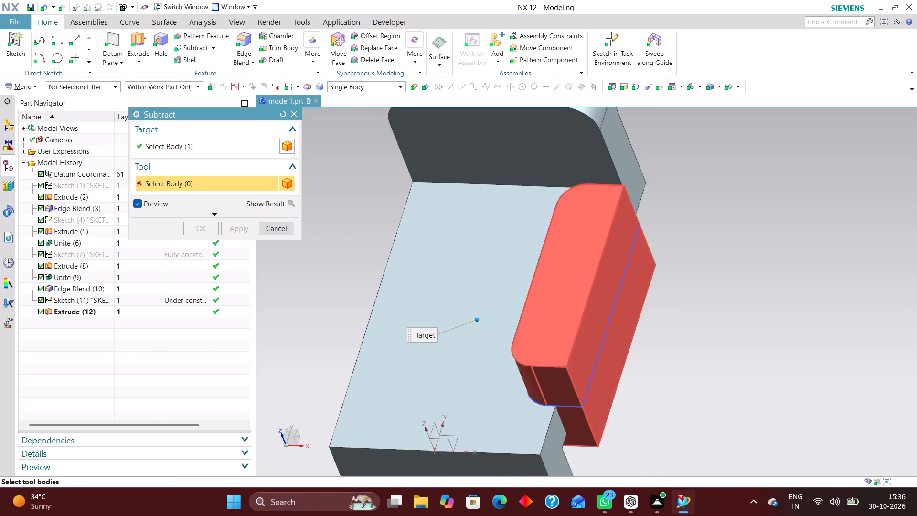
left_click(195, 225)
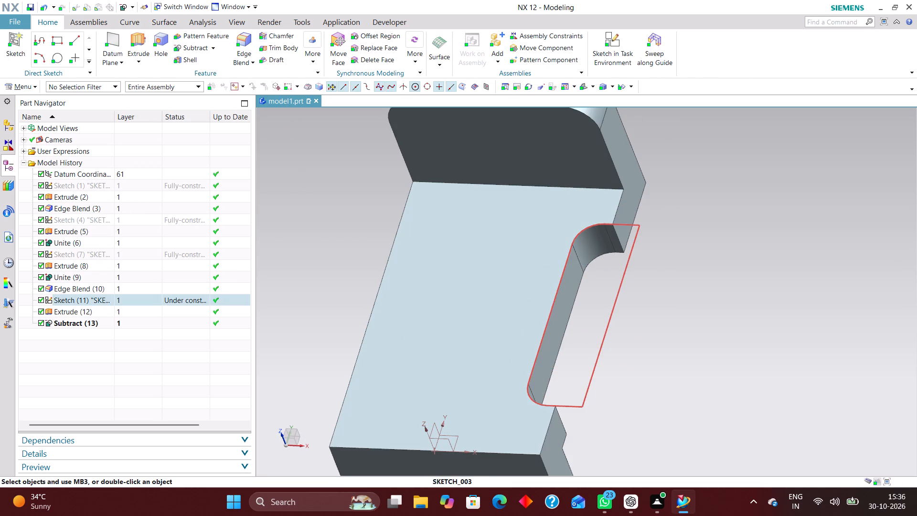
Hide the slot profile sketch.
right_click_drag(618, 292, 619, 333)
Examine the recess in the horizontal plate and the overall bracket from several angles.
middle_click_drag(682, 337, 674, 348)
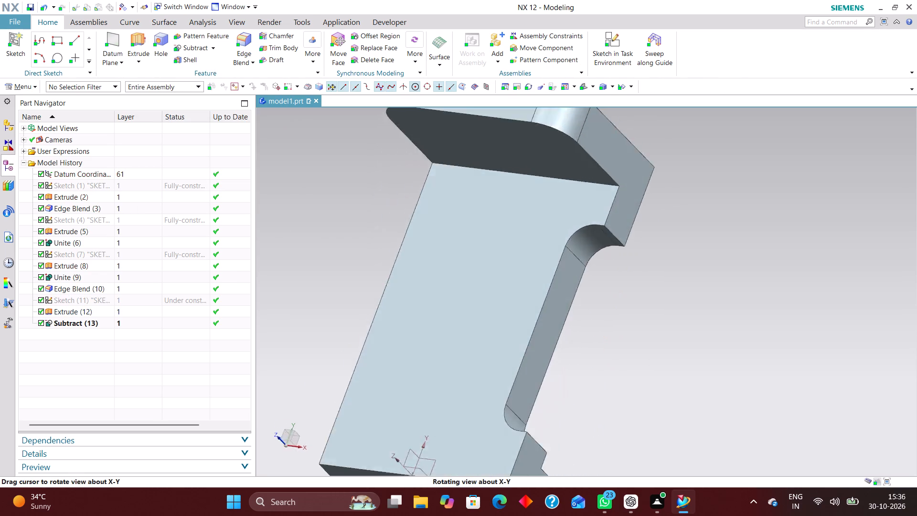
middle_click_drag(674, 348, 689, 340)
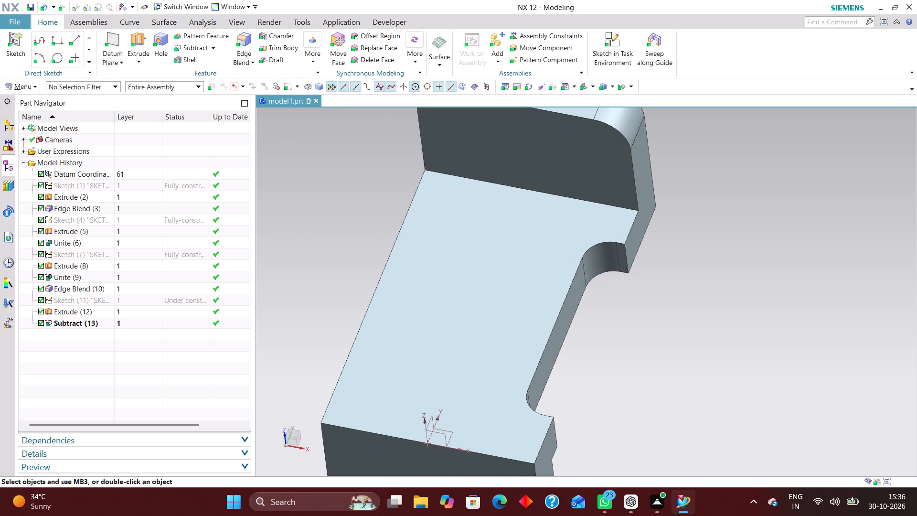
left_click(583, 87)
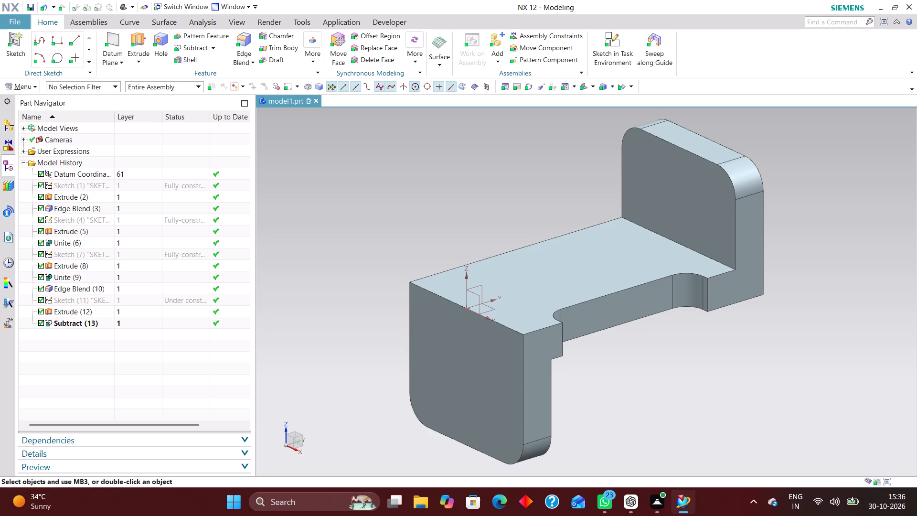
scroll(674, 206, "down", 2)
scroll(677, 307, "up", 2)
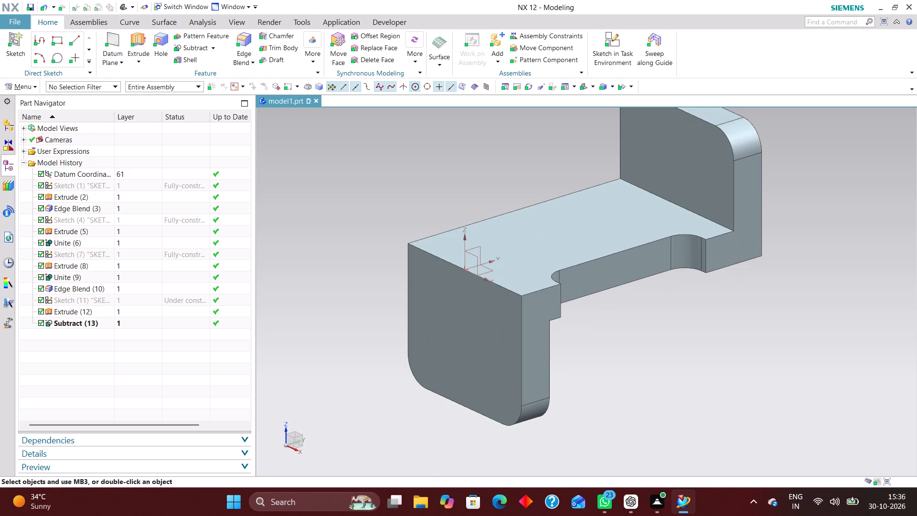
scroll(719, 353, "down", 3)
scroll(695, 325, "up", 3)
middle_click_drag(712, 351, 726, 348)
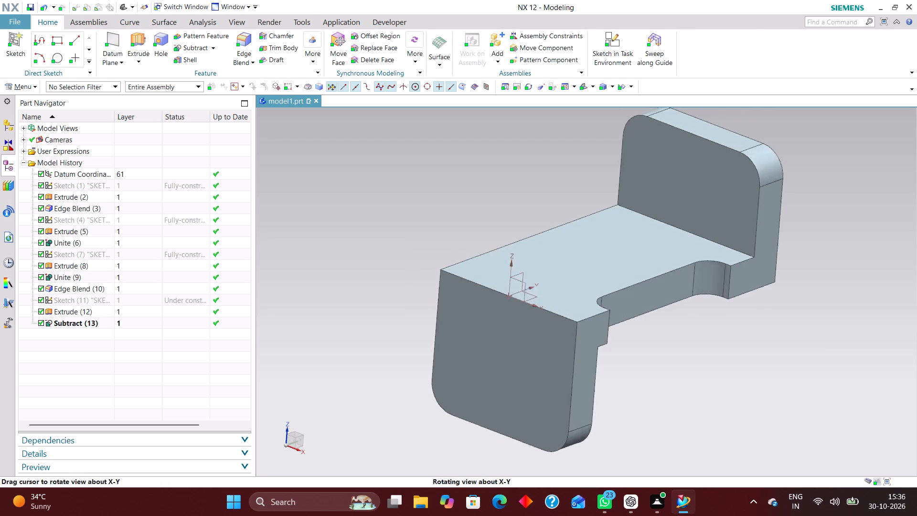
middle_click_drag(726, 348, 732, 353)
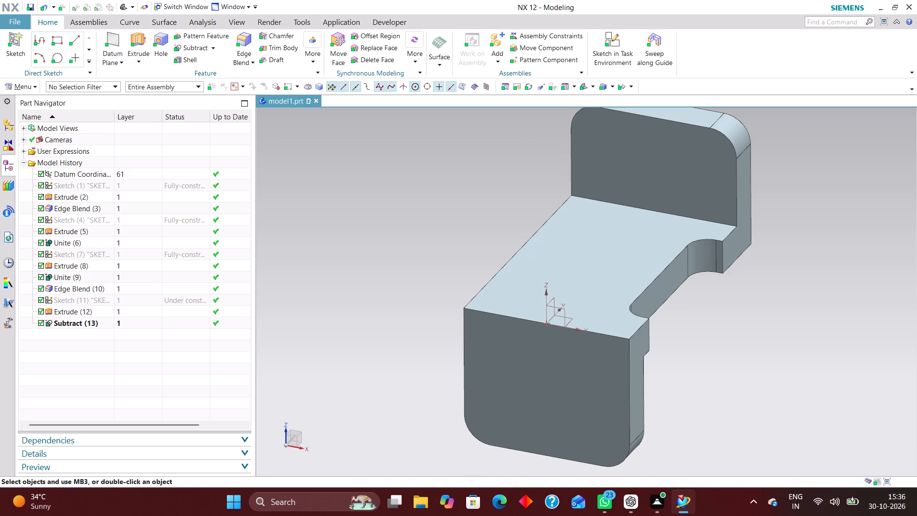
Roll the model history back before the Subtract by making the slot extrusion, Extrude (12), the current feature.
left_click(100, 324)
right_click(103, 324)
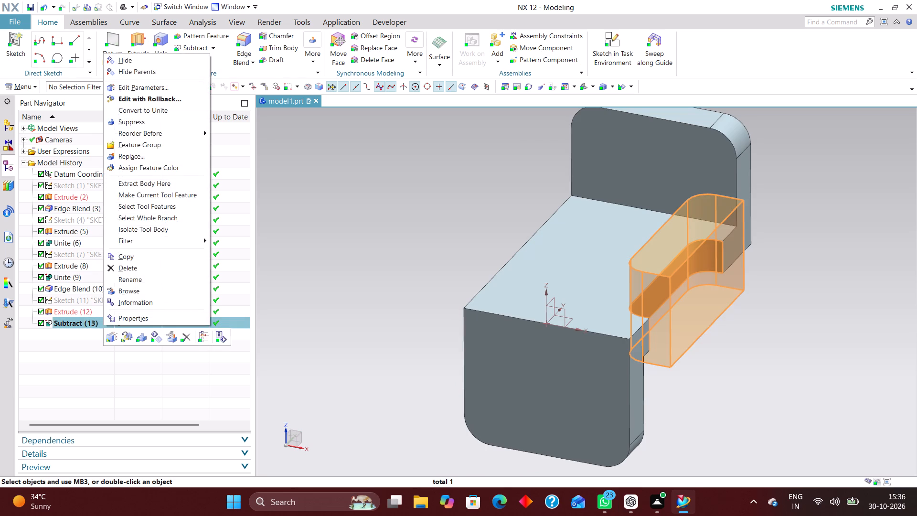
left_click(203, 340)
left_click(273, 294)
left_click(144, 310)
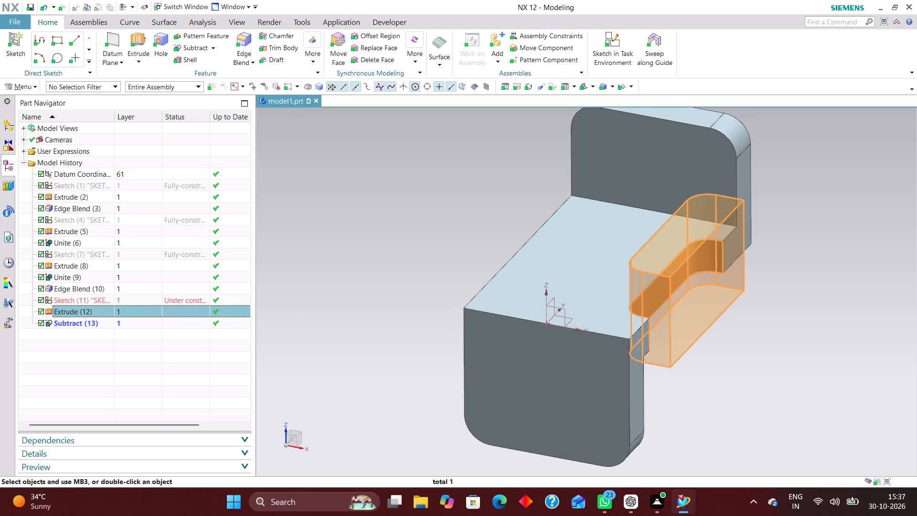
right_click(147, 311)
left_click(281, 322)
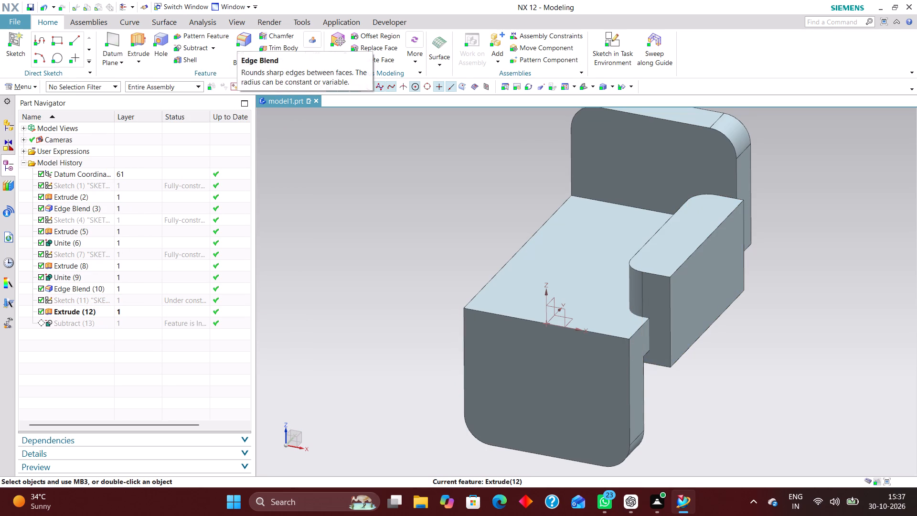
Mirror the slot extrusion to the opposite side of the horizontal plate with Mirror Feature about the datum YZ plane.
left_click(309, 59)
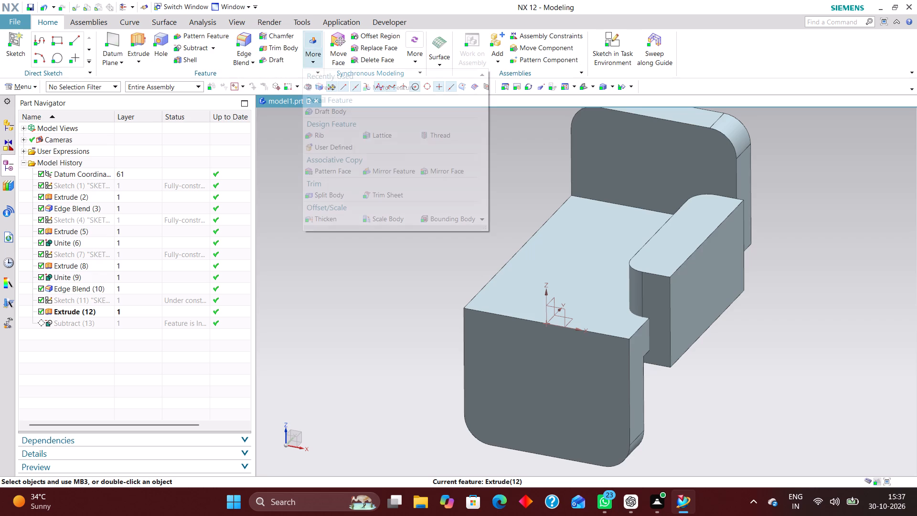
left_click(382, 84)
left_click(649, 274)
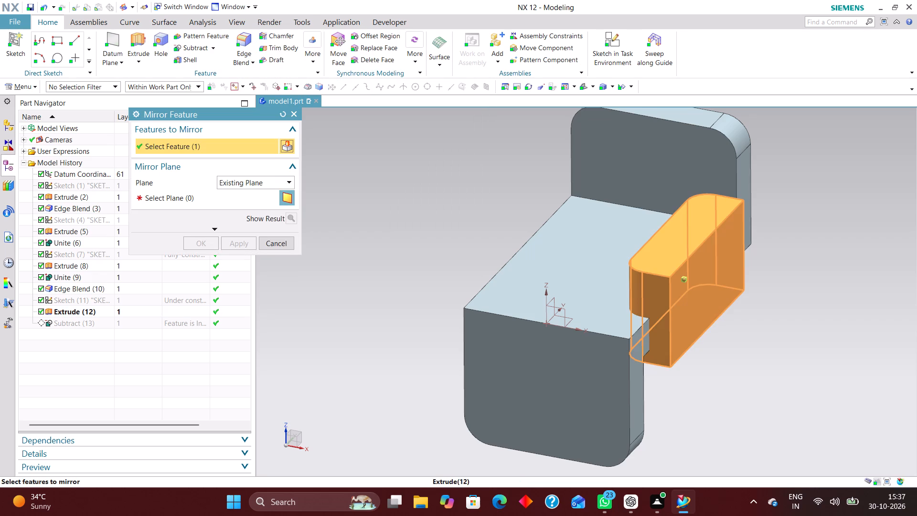
left_click(164, 198)
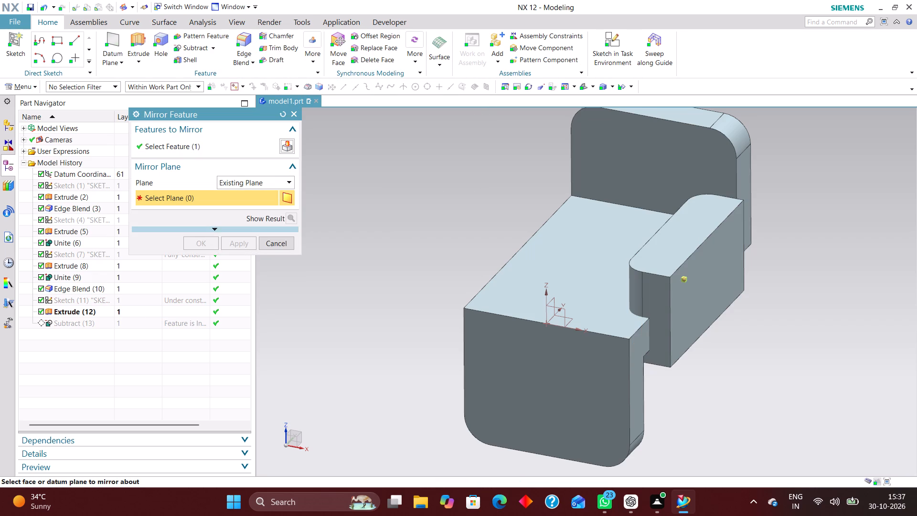
left_click(550, 300)
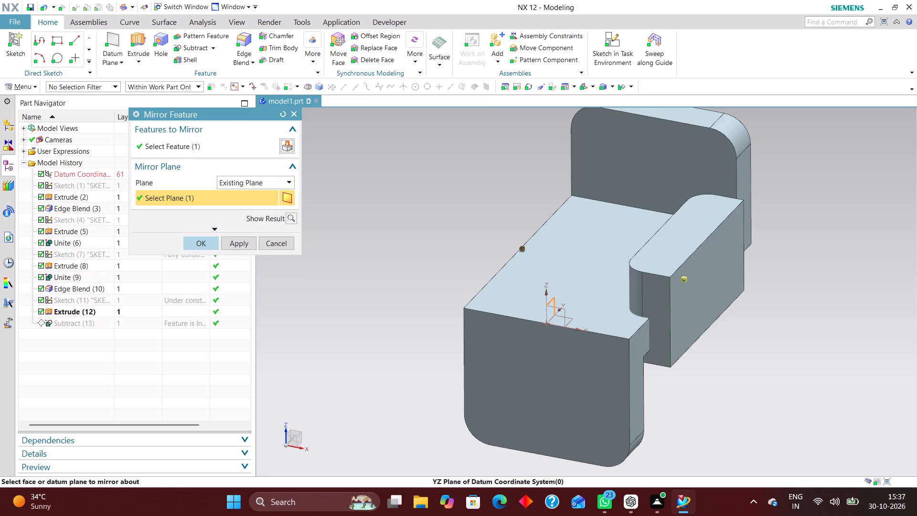
left_click(202, 238)
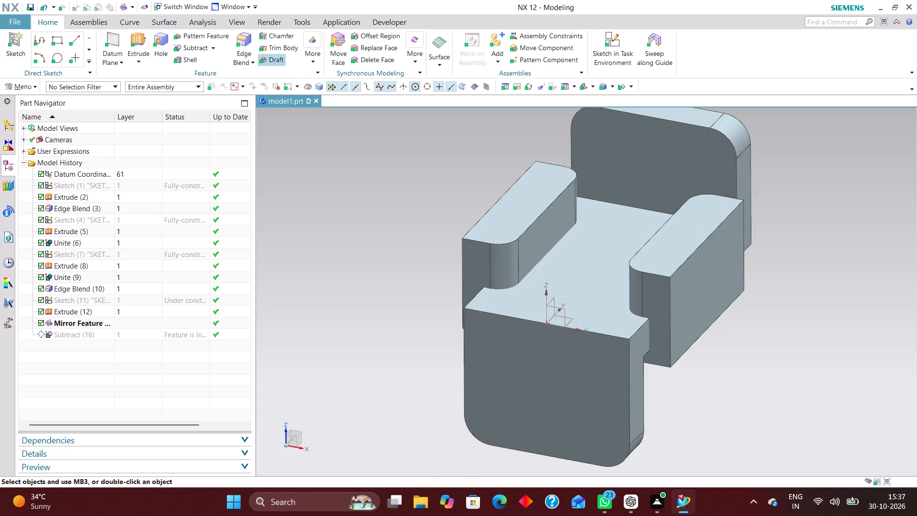
Roll the model history forward by making the existing Subtract the current feature.
left_click(188, 46)
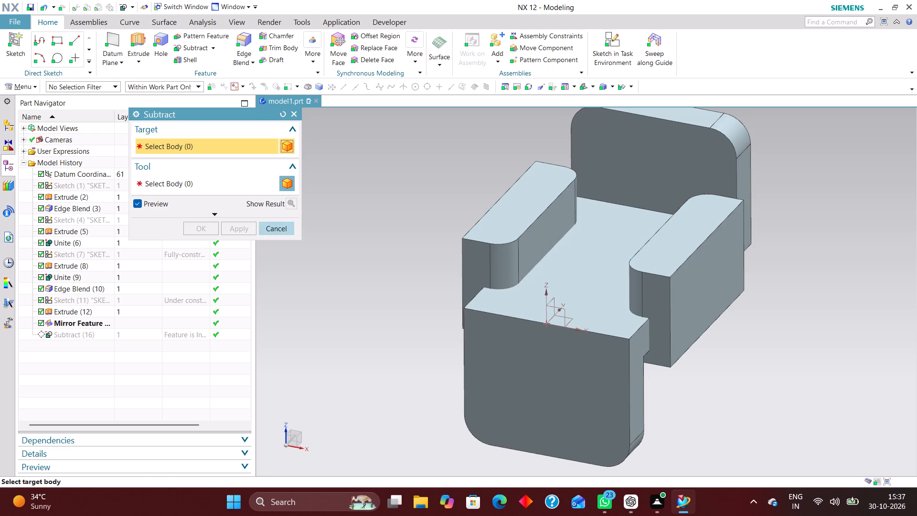
left_click(278, 226)
left_click(135, 335)
right_click(135, 335)
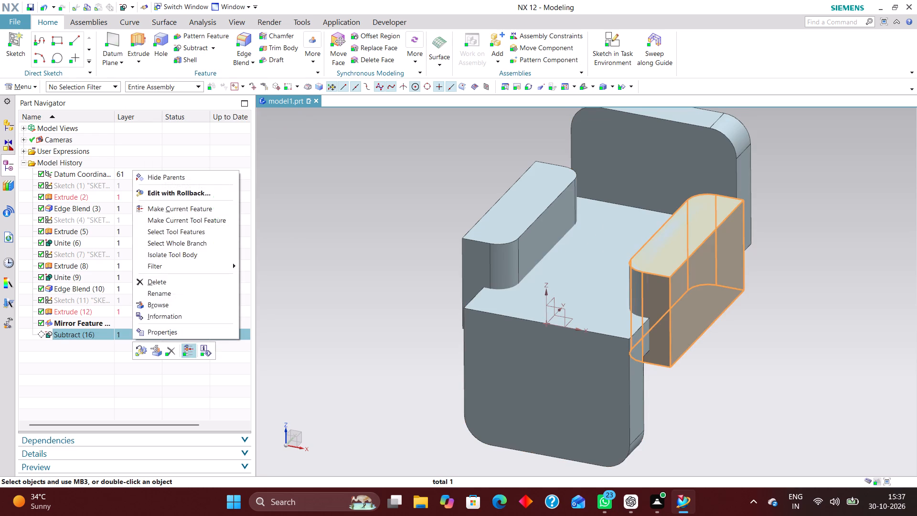
left_click(190, 348)
Edit the Subtract feature to add the mirrored slot body as a second tool body.
left_click(146, 335)
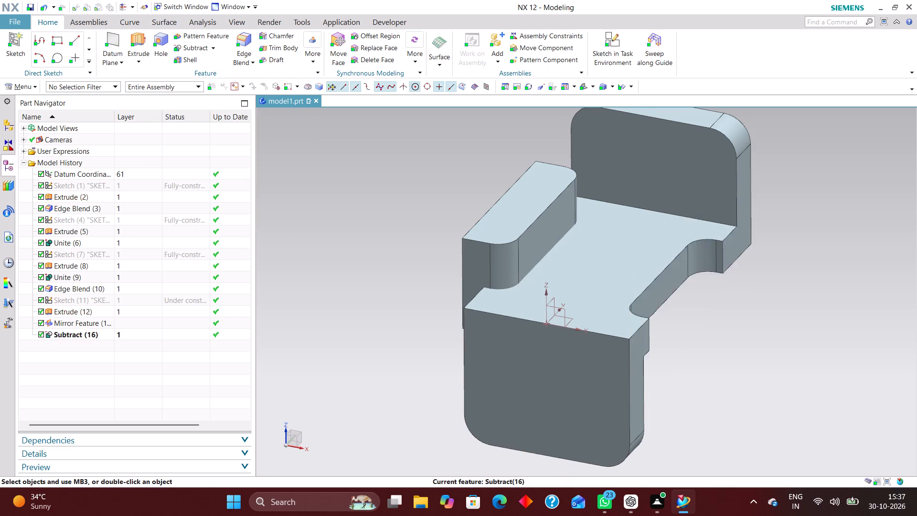
right_click(145, 335)
left_click(202, 112)
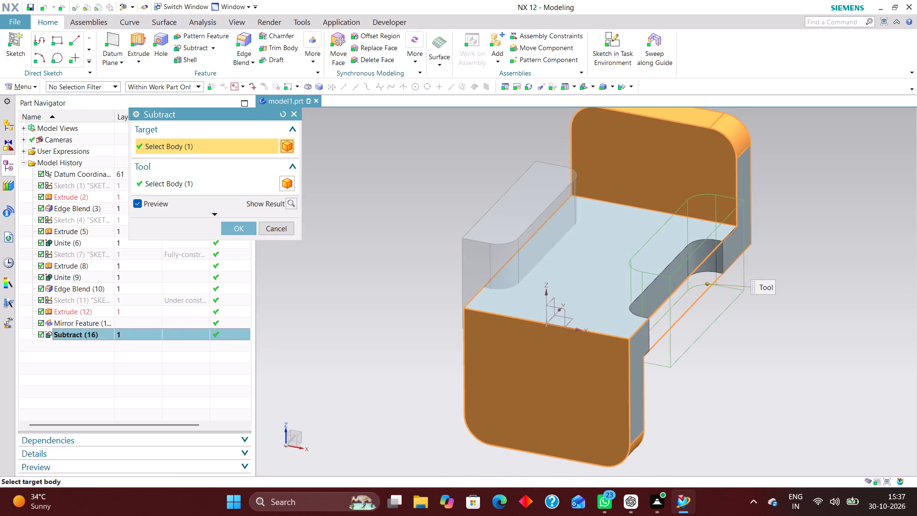
left_click(208, 187)
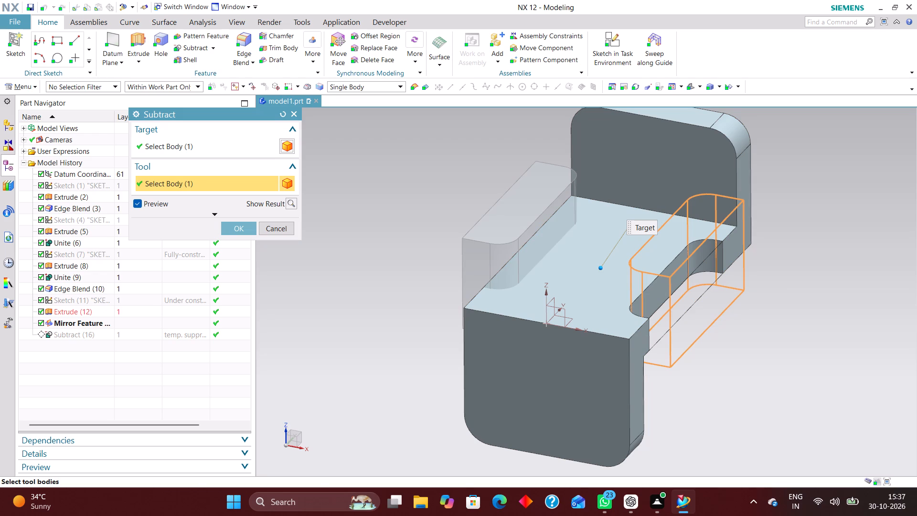
left_click(478, 240)
left_click(240, 230)
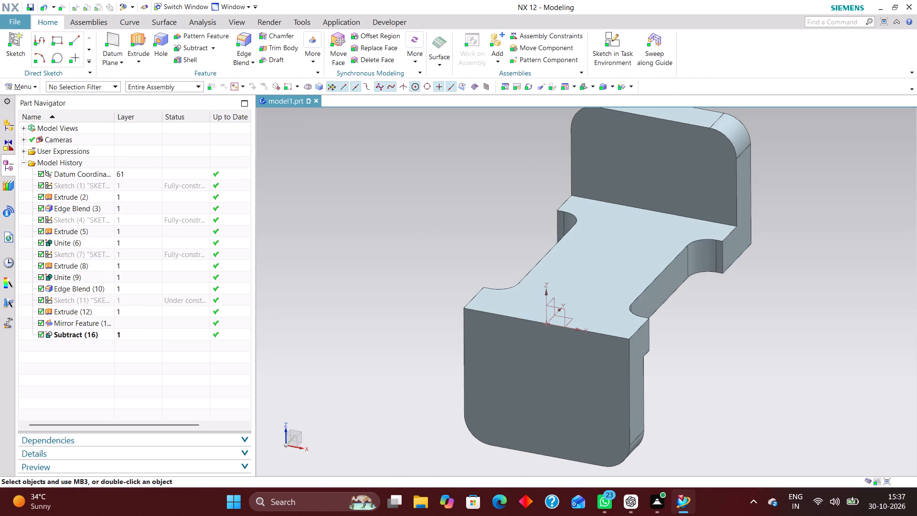
Set up an At Angle datum plane at 45° to the datum XY plane, through the front vertical plate's top outer edge.
middle_click_drag(784, 312, 764, 324)
left_click(583, 87)
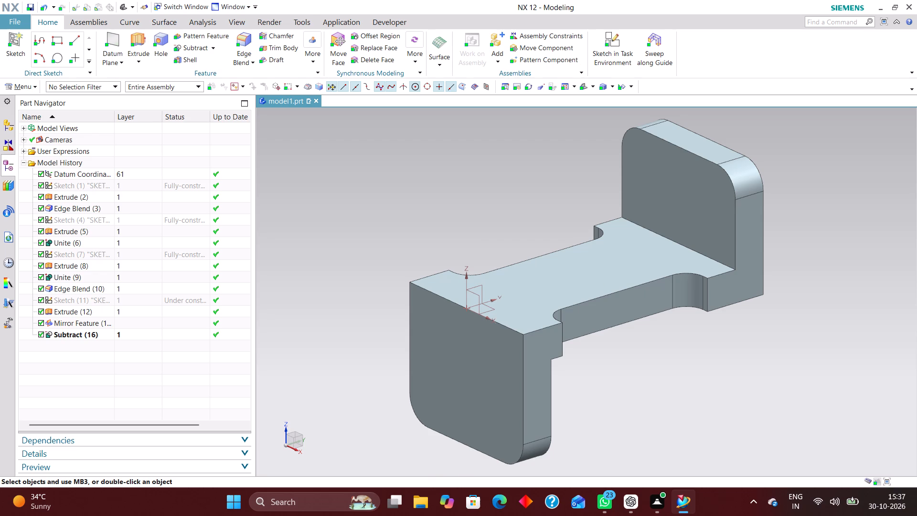
scroll(653, 403, "down", 1)
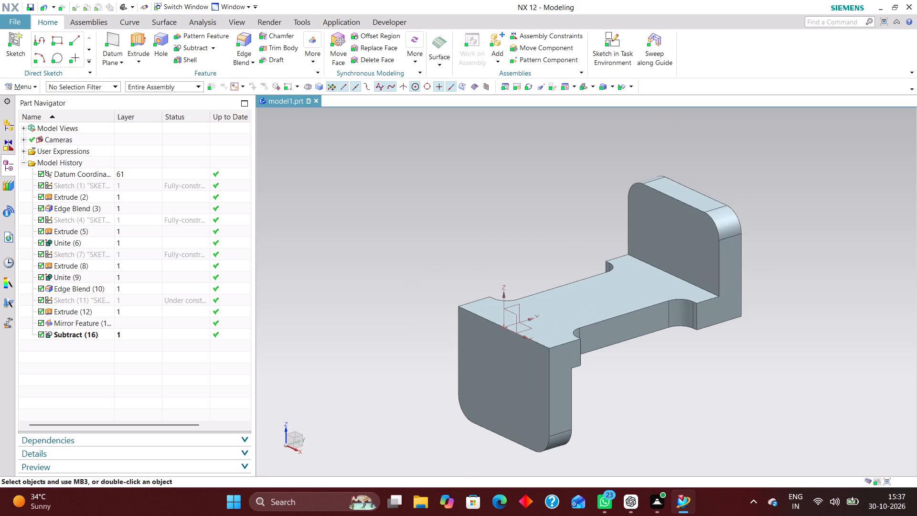
scroll(653, 401, "up", 1)
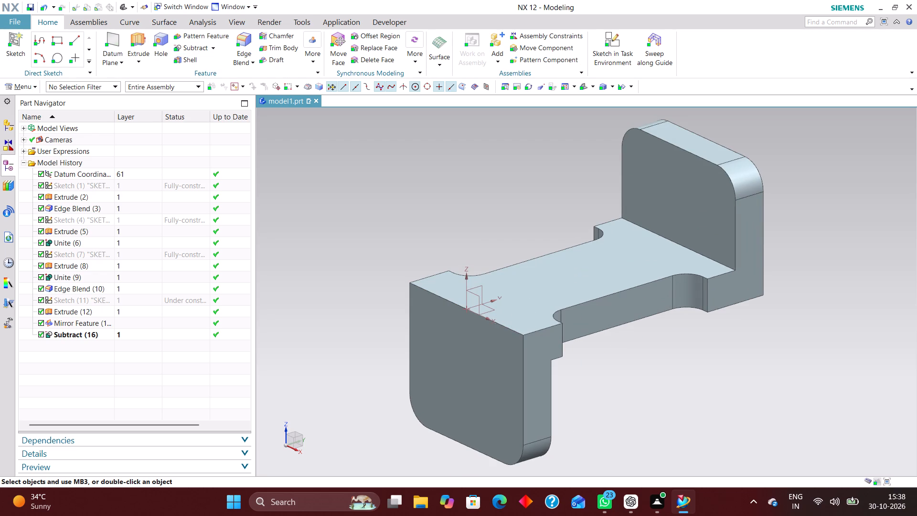
left_click(109, 39)
left_click(213, 134)
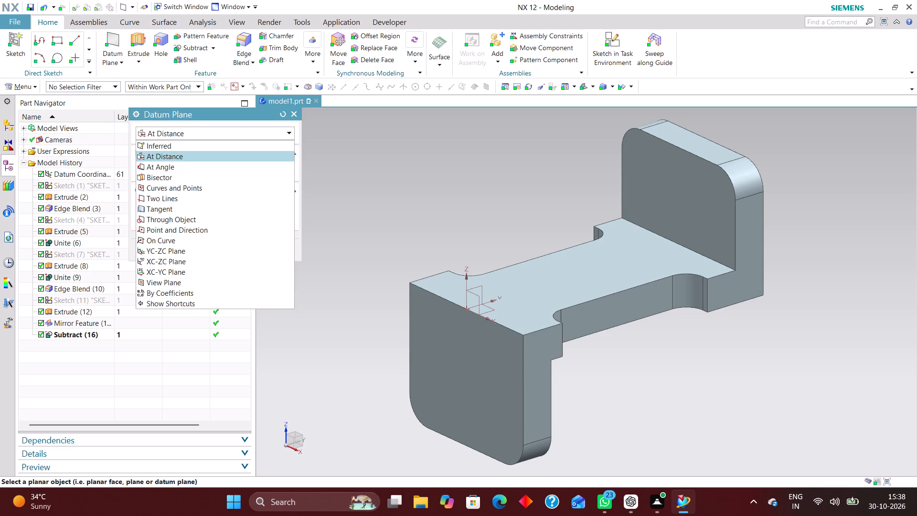
left_click(203, 168)
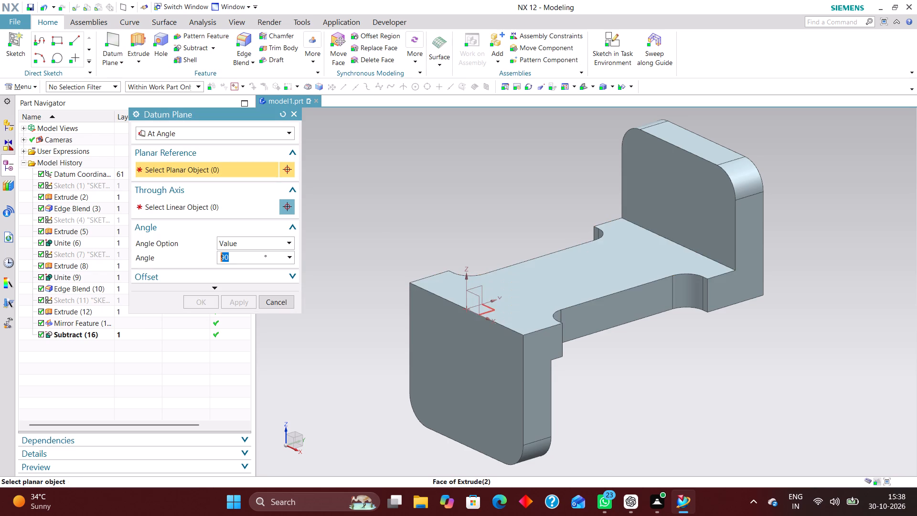
scroll(478, 304, "up", 6)
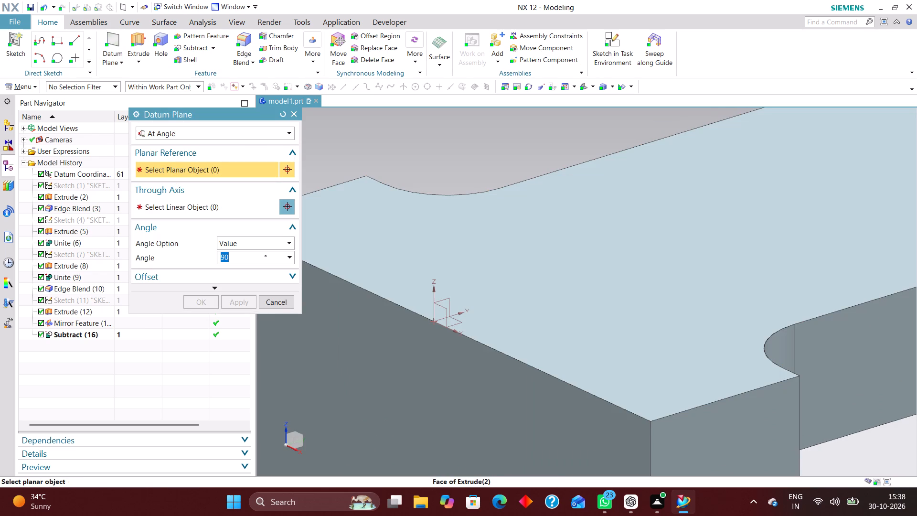
left_click(455, 323)
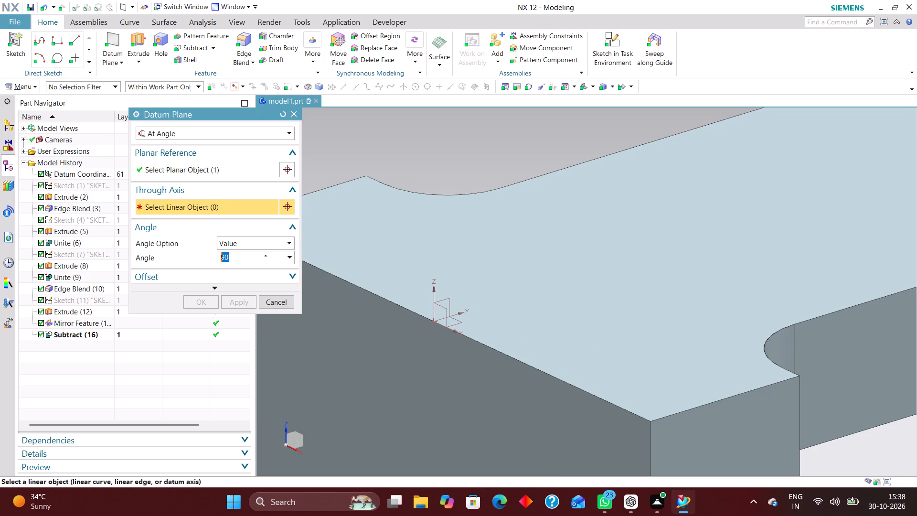
type("45")
key("Return")
left_click(493, 351)
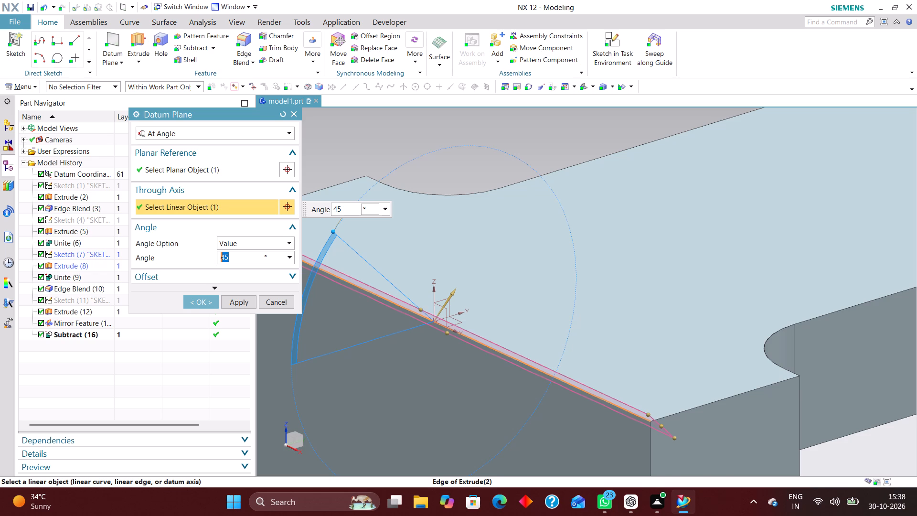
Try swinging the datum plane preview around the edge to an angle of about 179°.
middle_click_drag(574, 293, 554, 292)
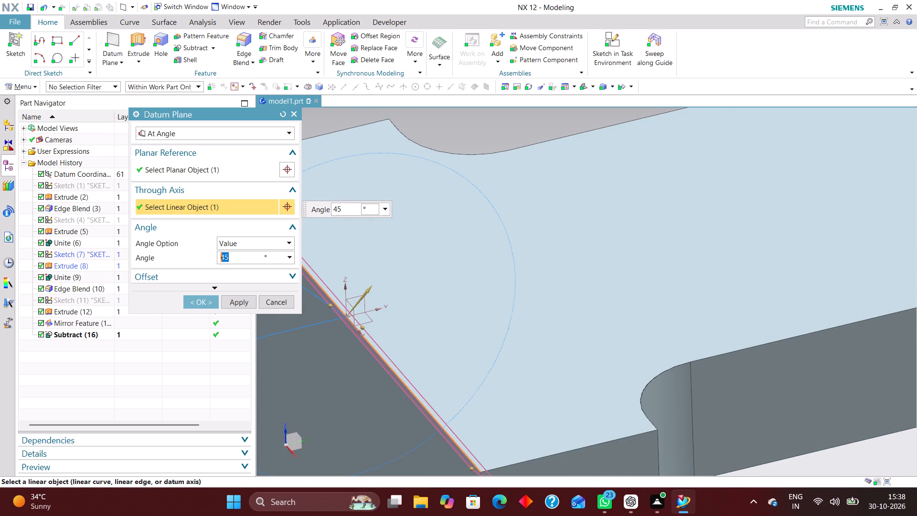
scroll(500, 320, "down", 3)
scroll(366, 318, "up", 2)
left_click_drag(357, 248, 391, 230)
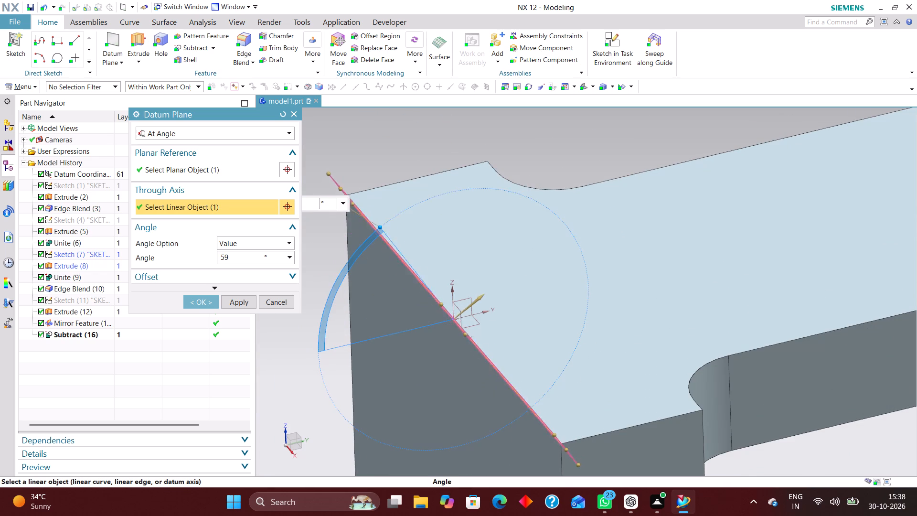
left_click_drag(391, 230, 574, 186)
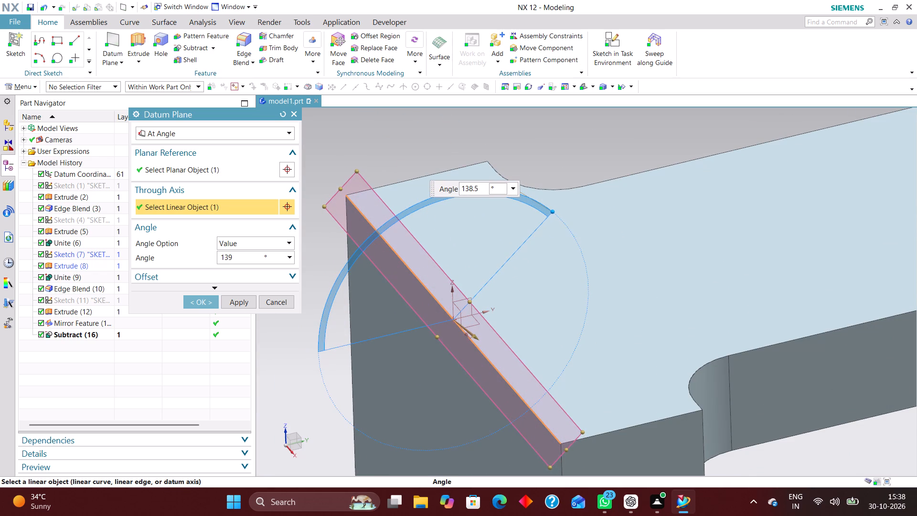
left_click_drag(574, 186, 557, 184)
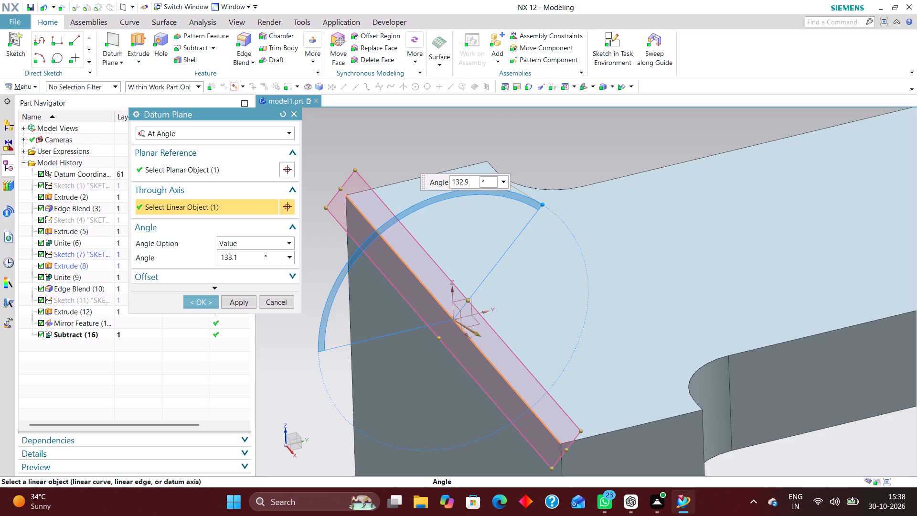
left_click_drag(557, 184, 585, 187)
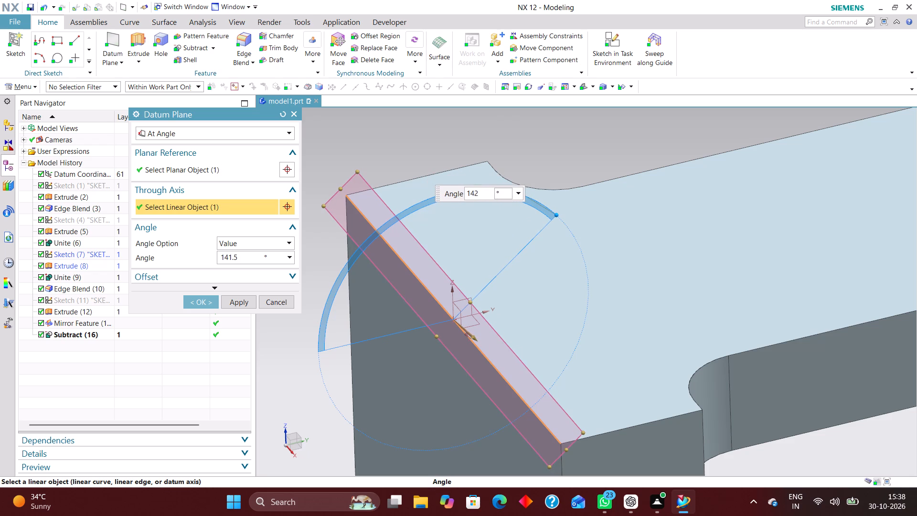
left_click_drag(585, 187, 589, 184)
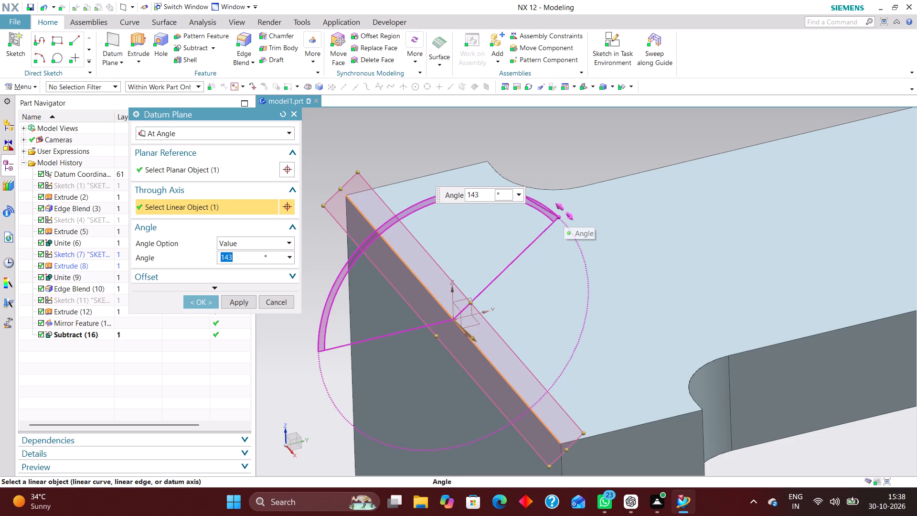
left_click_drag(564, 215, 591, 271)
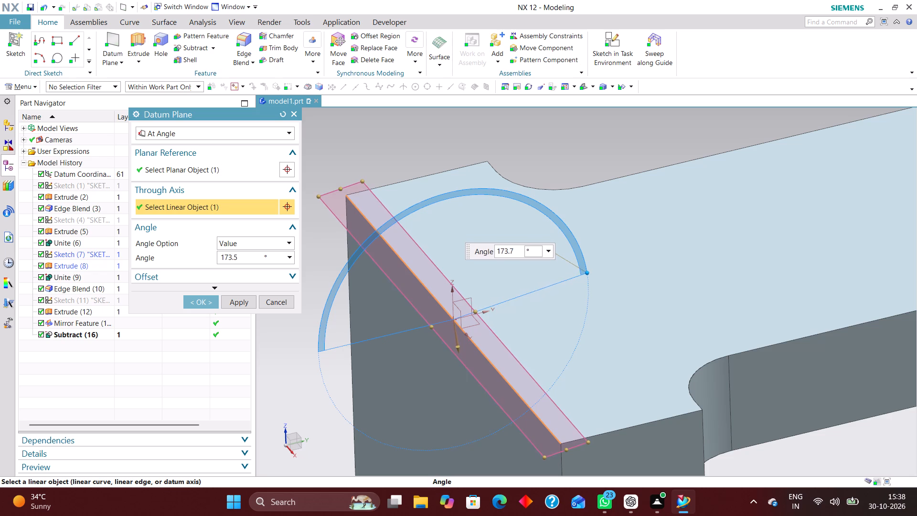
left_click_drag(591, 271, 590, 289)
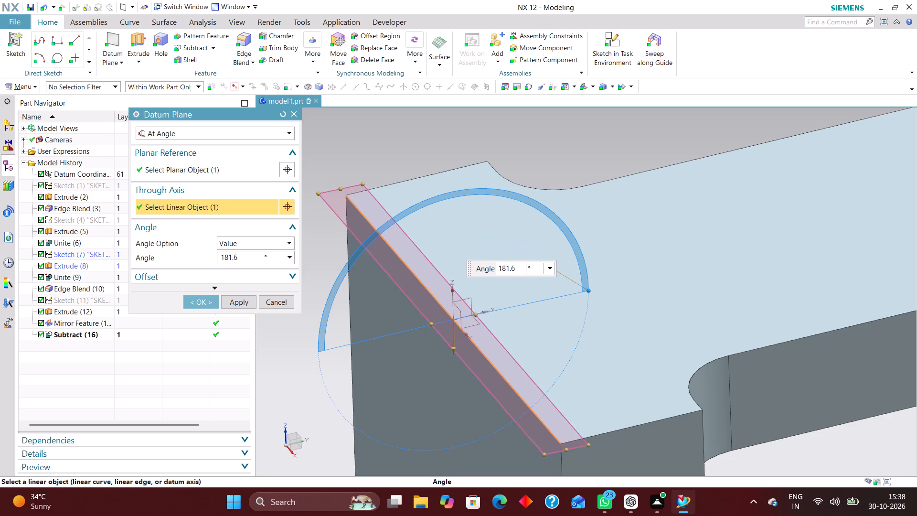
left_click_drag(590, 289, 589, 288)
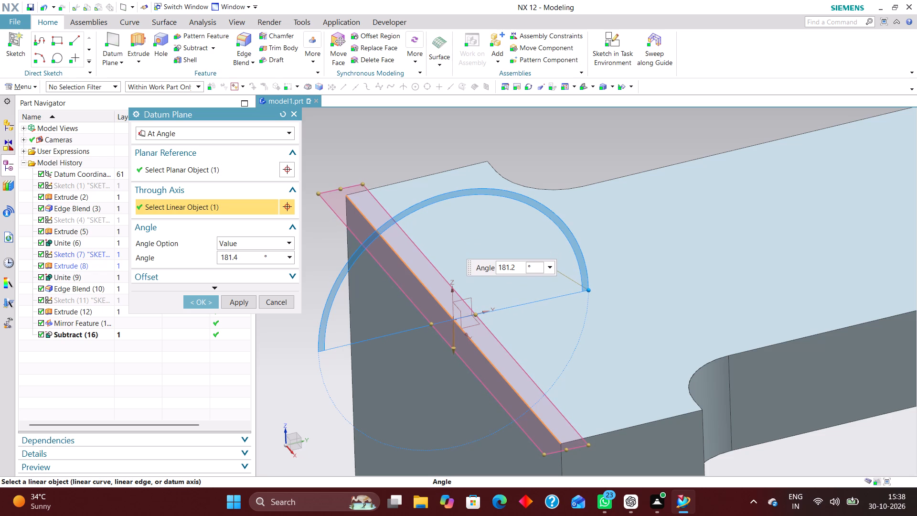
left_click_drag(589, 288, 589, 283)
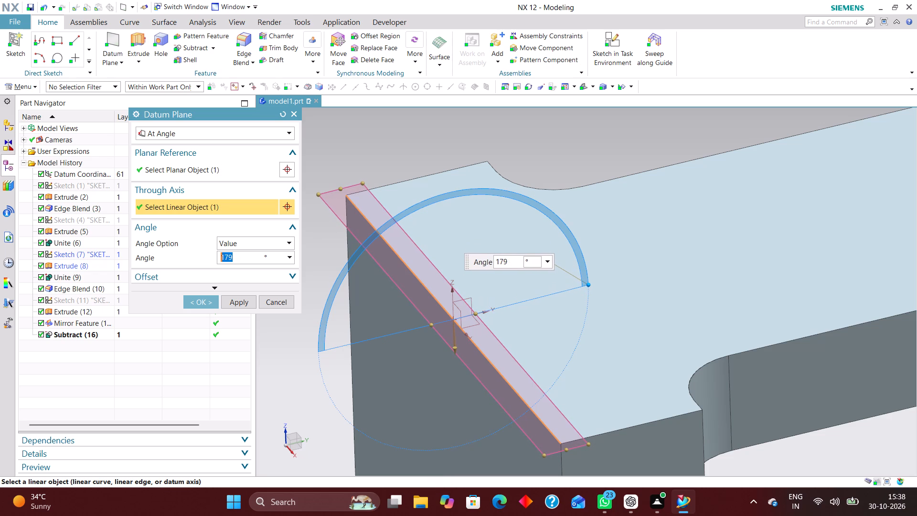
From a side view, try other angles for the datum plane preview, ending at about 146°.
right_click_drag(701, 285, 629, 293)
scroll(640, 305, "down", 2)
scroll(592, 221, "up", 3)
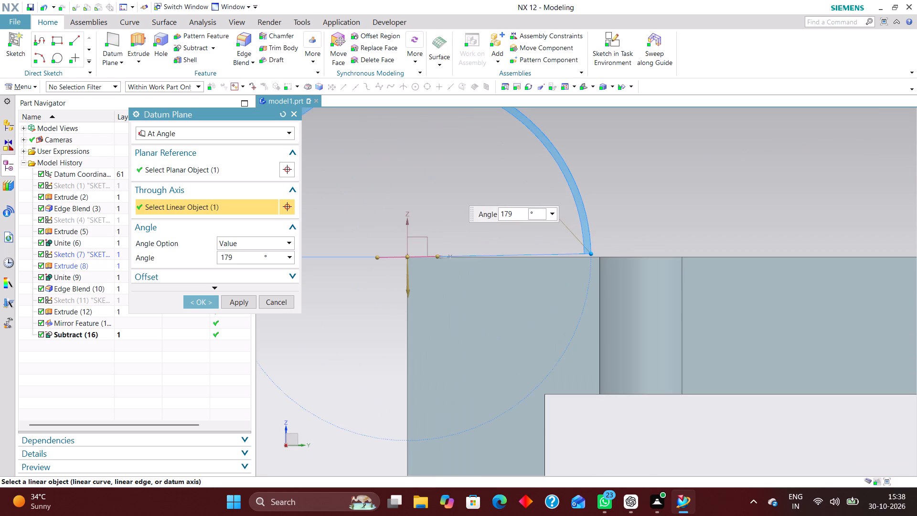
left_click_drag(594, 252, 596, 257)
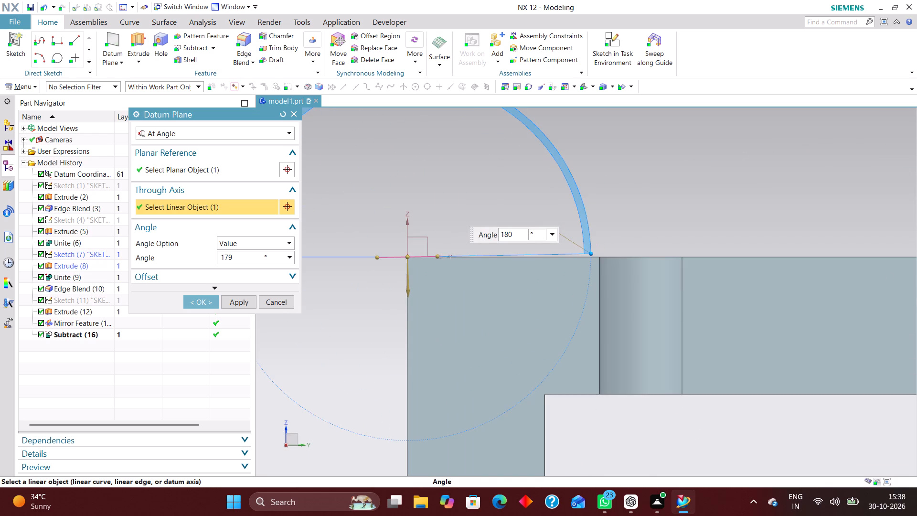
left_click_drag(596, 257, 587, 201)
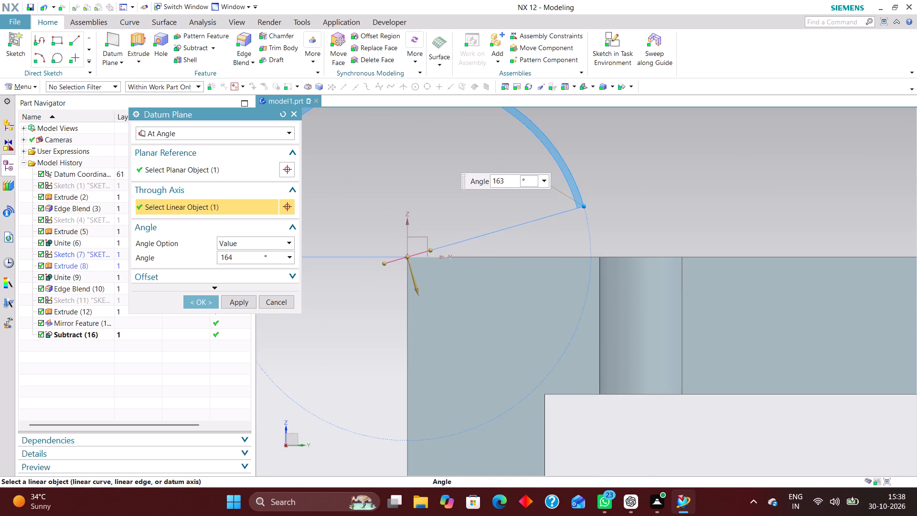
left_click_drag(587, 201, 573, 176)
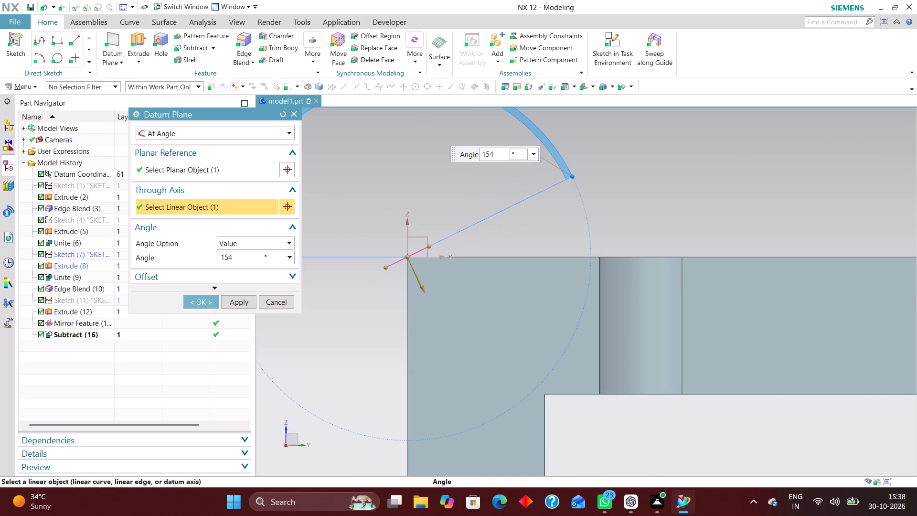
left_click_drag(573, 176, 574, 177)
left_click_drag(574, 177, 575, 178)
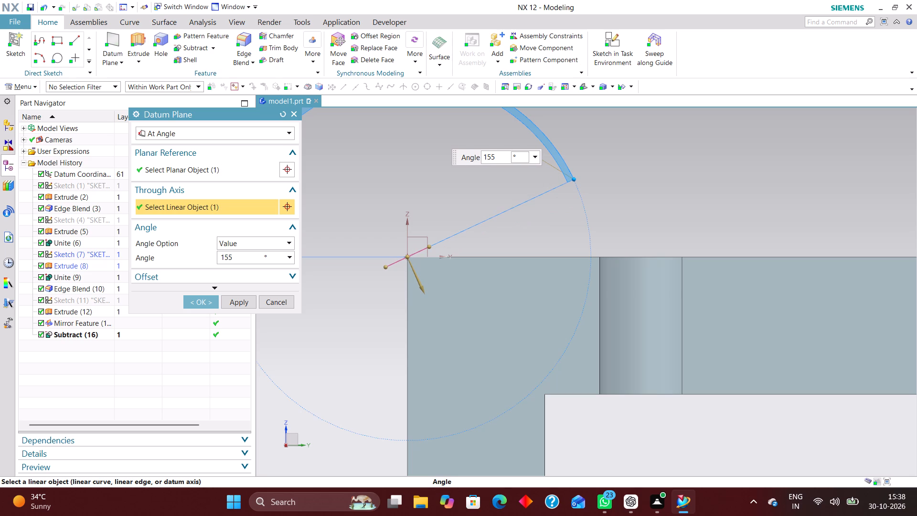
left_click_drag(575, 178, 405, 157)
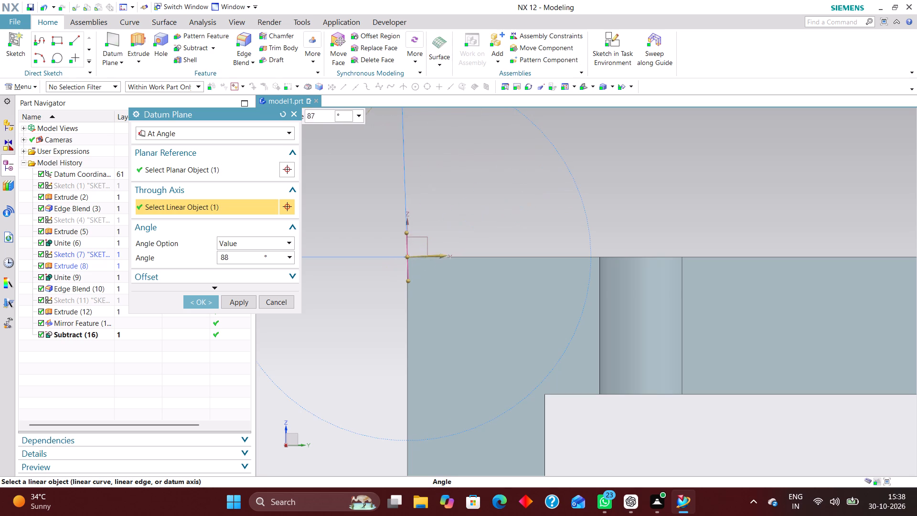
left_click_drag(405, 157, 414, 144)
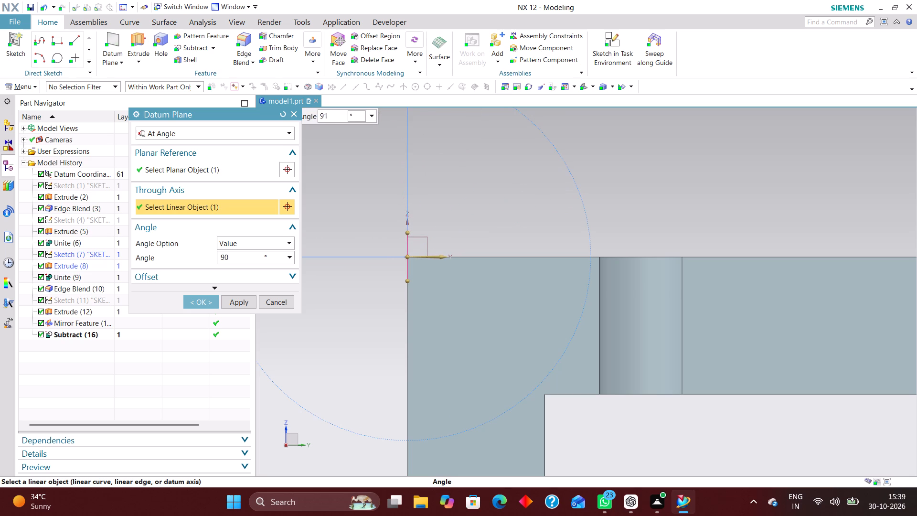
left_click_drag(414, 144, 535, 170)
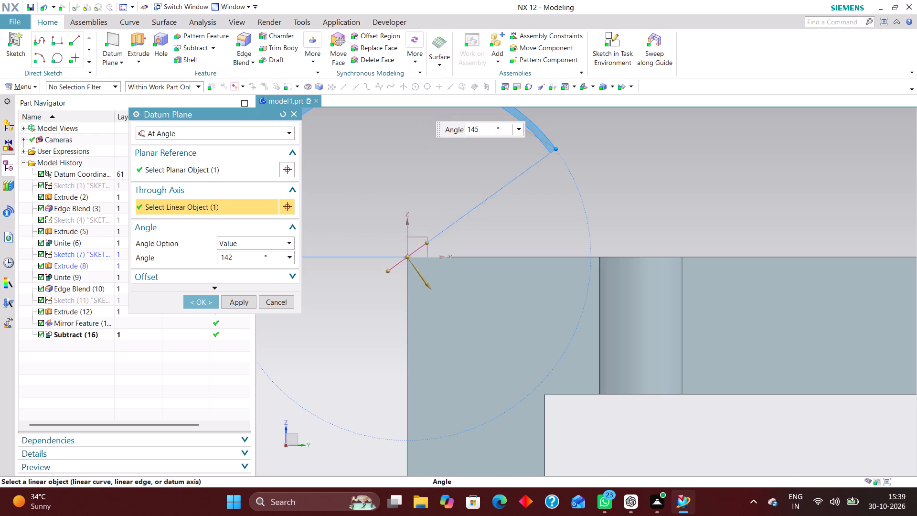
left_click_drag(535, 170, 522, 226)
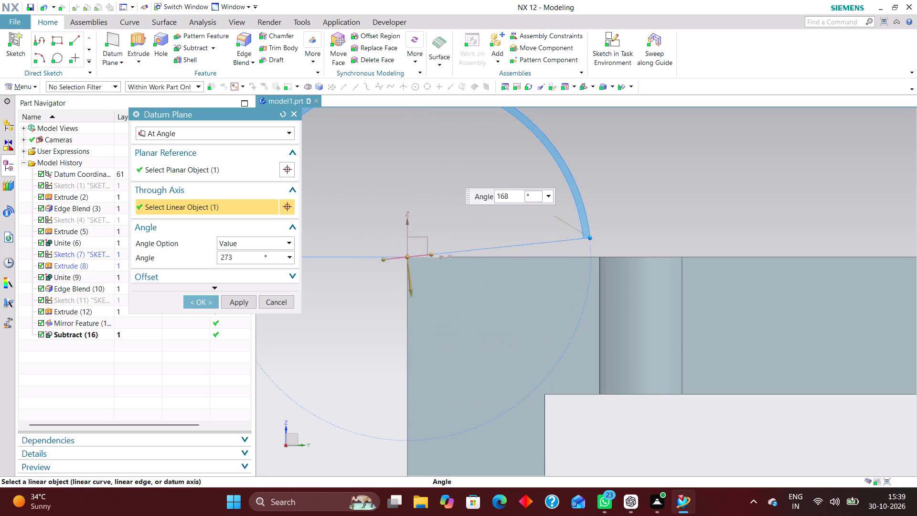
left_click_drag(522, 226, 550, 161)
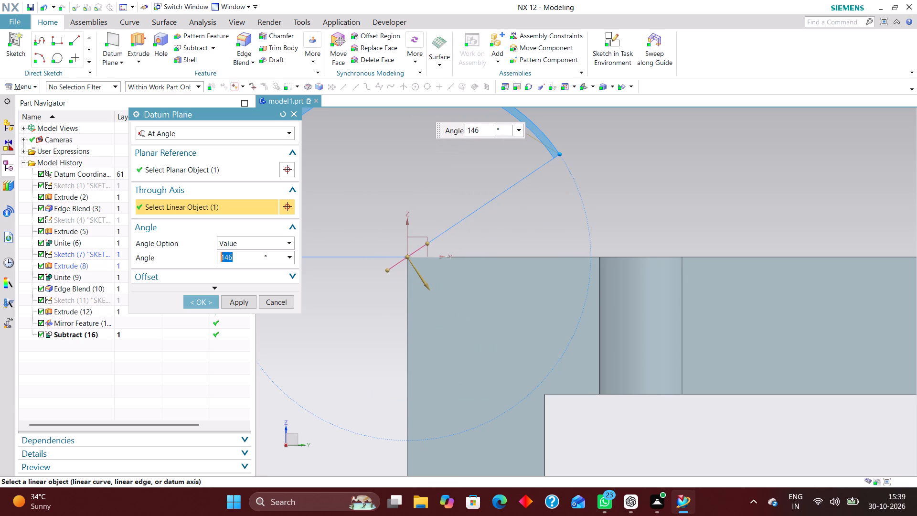
Set the datum plane's angle to -45°.
key("minus")
type("45")
key("Return")
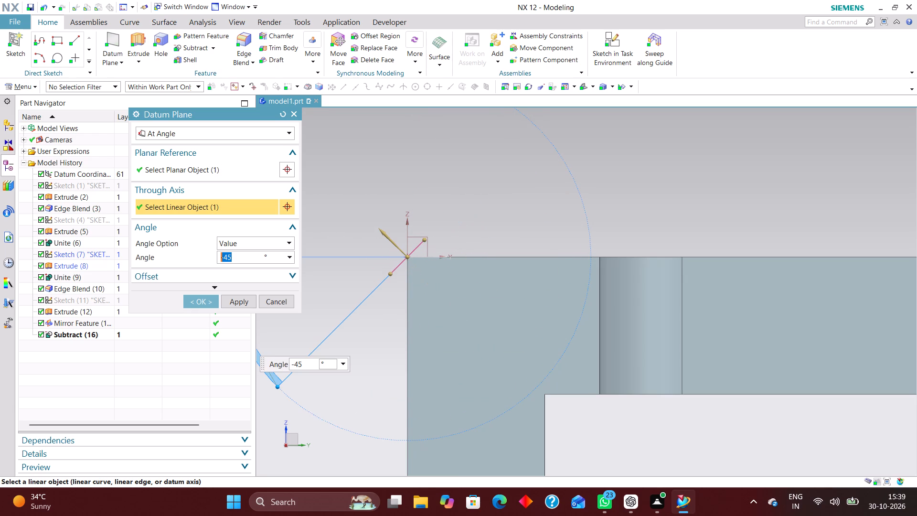
Enlarge the -45° datum plane's outline along both its length and height so it extends well beyond the plate's edge, and create it.
scroll(615, 265, "down", 2)
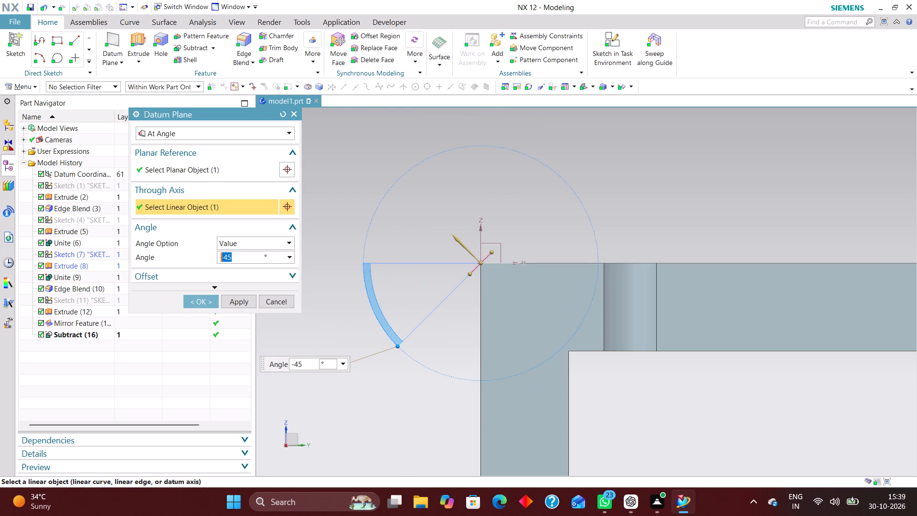
middle_click_drag(537, 217, 549, 228)
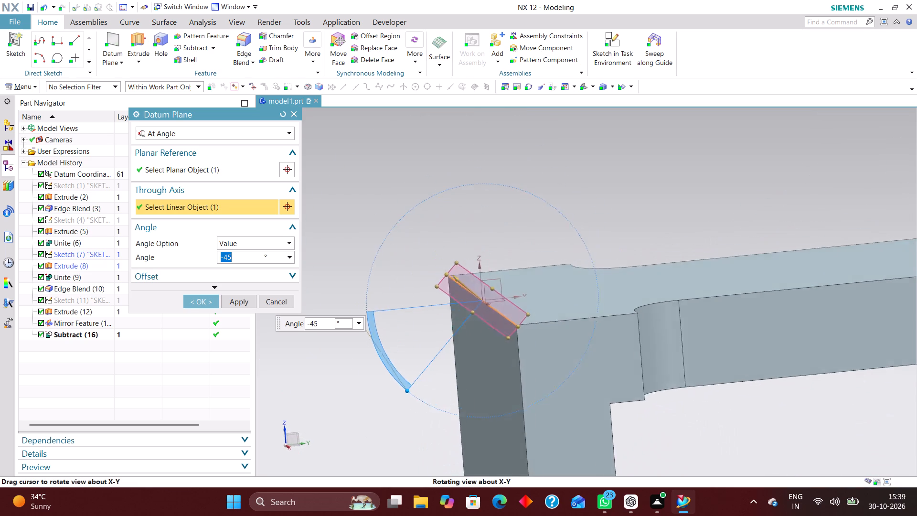
middle_click_drag(549, 228, 541, 225)
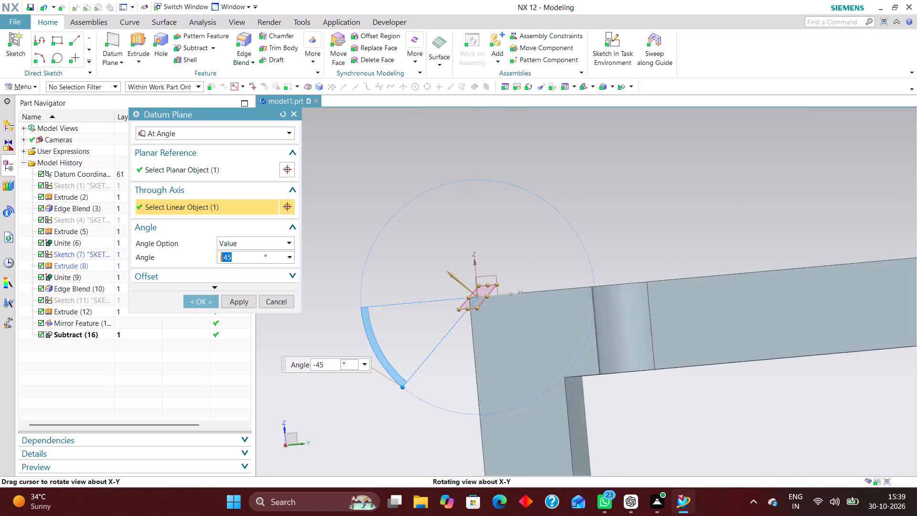
middle_click_drag(541, 225, 546, 226)
scroll(546, 226, "up", 1)
left_click_drag(474, 295, 479, 295)
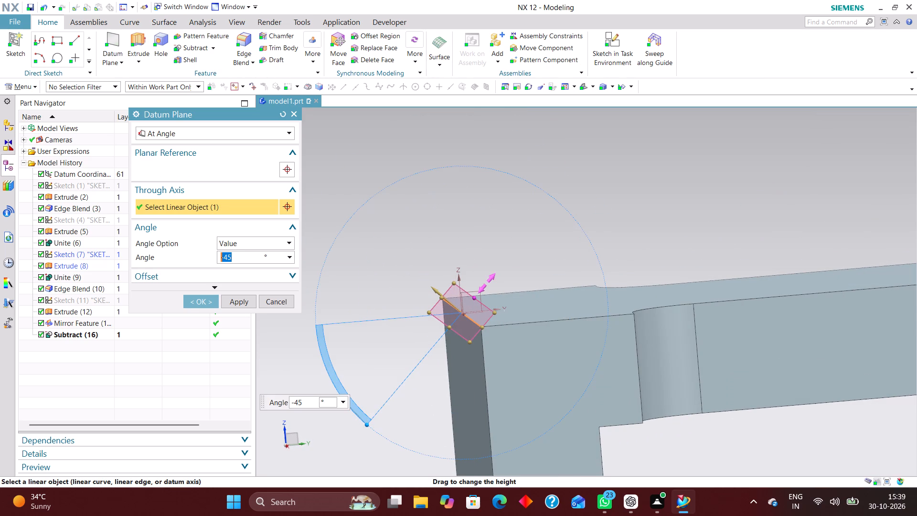
left_click_drag(479, 295, 559, 172)
left_click_drag(446, 331, 432, 350)
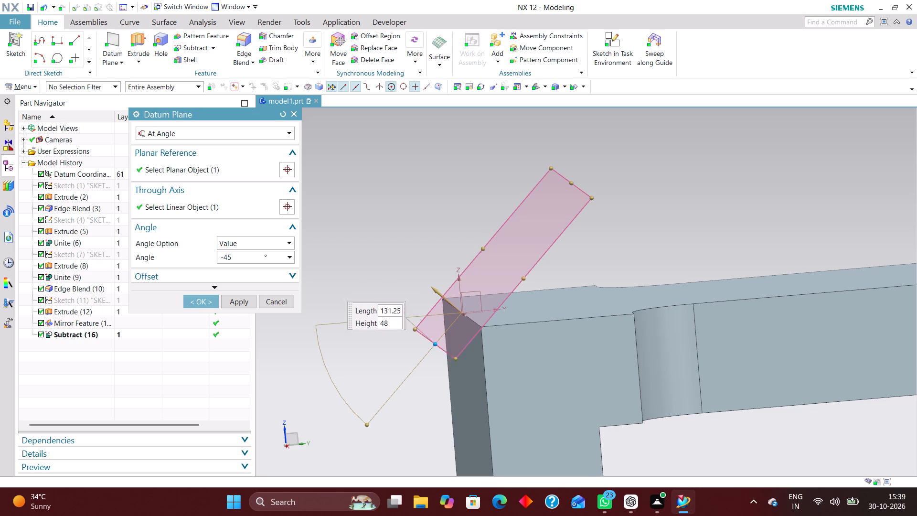
left_click_drag(432, 350, 374, 437)
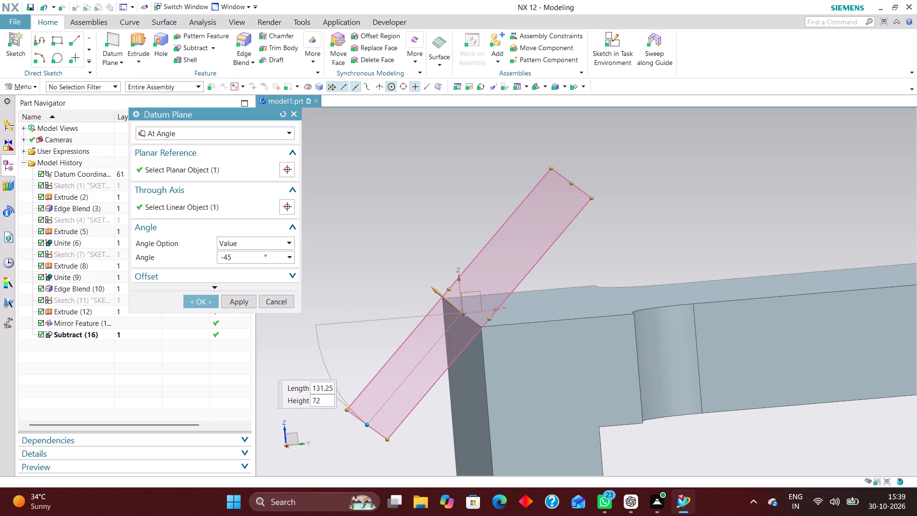
left_click_drag(445, 289, 423, 236)
left_click_drag(489, 318, 492, 325)
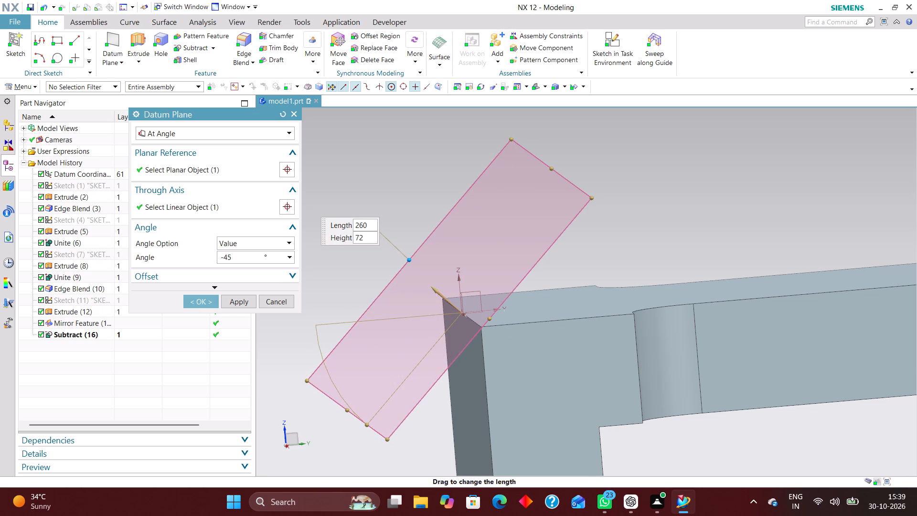
left_click_drag(492, 325, 530, 370)
left_click(200, 298)
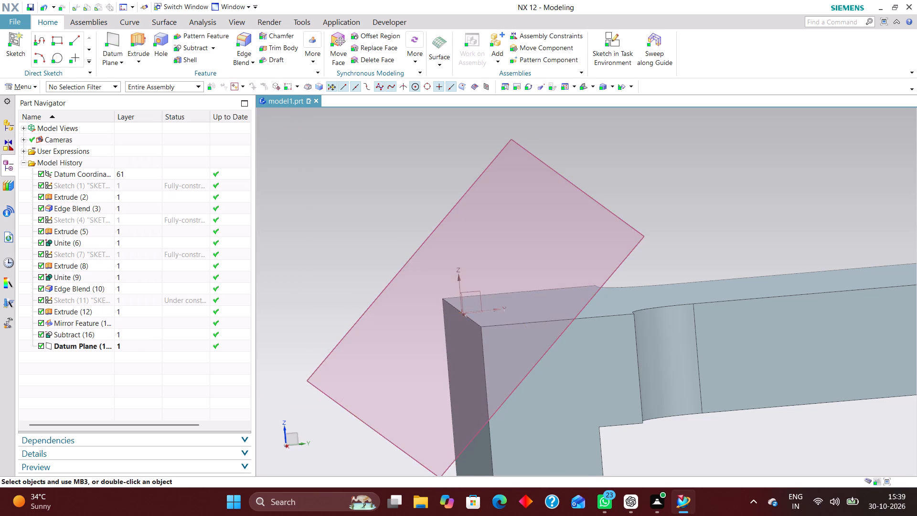
Start a sketch in the task environment on the angled datum plane.
scroll(558, 269, "down", 3)
middle_click_drag(685, 397, 723, 413)
scroll(637, 255, "down", 2)
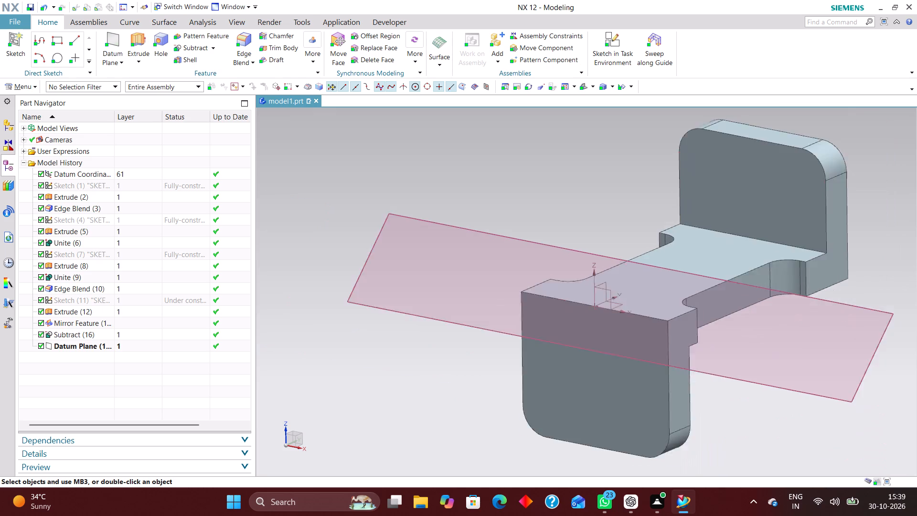
scroll(637, 256, "down", 2)
middle_click_drag(676, 208, 666, 208)
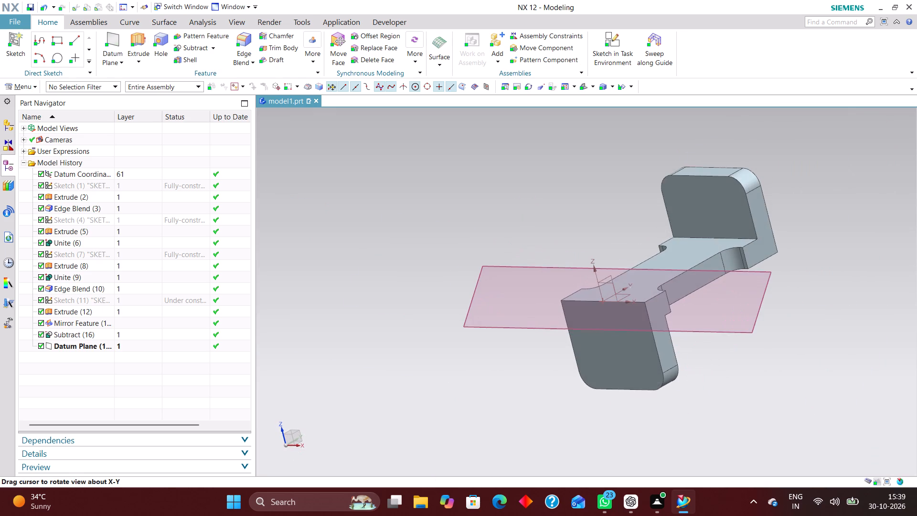
scroll(754, 336, "up", 1)
middle_click_drag(714, 333, 691, 331)
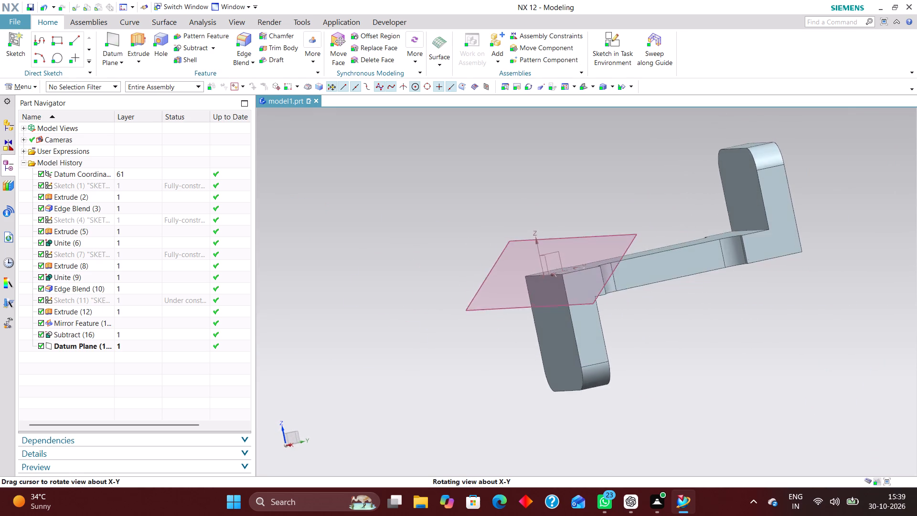
middle_click_drag(691, 331, 705, 339)
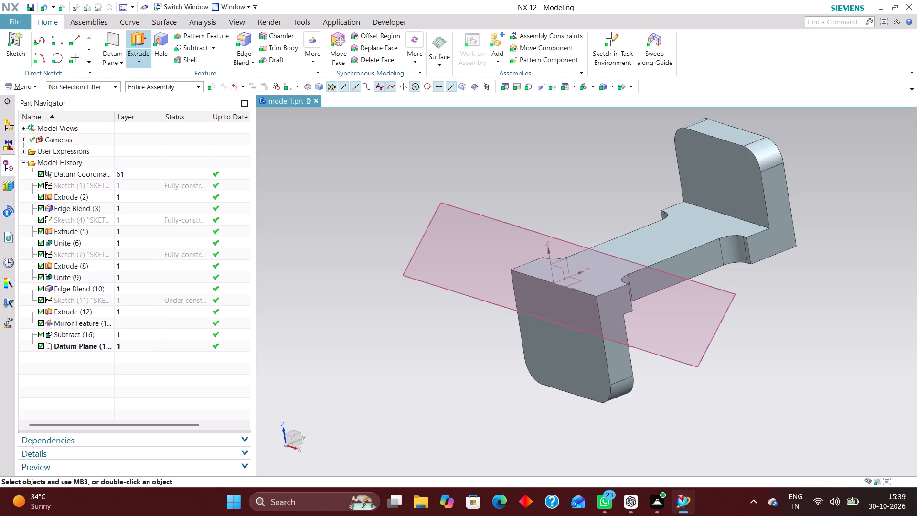
left_click(602, 38)
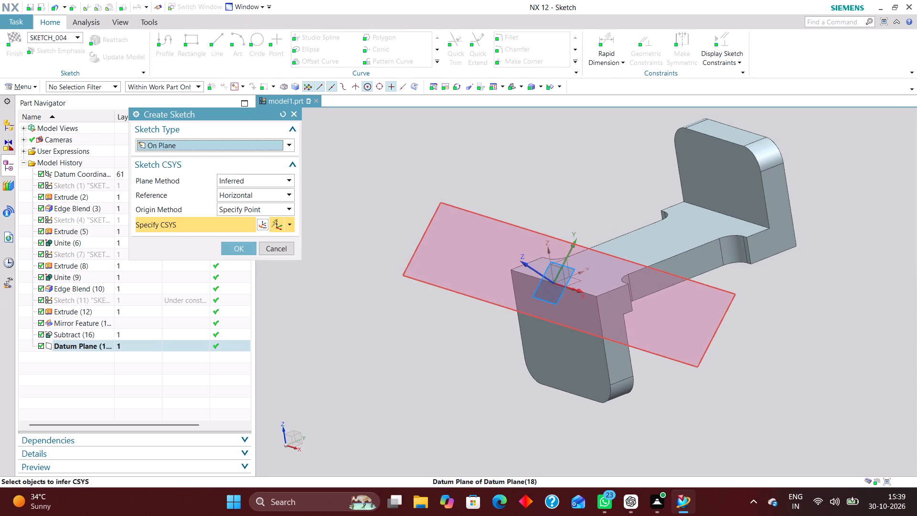
left_click(508, 223)
left_click(236, 244)
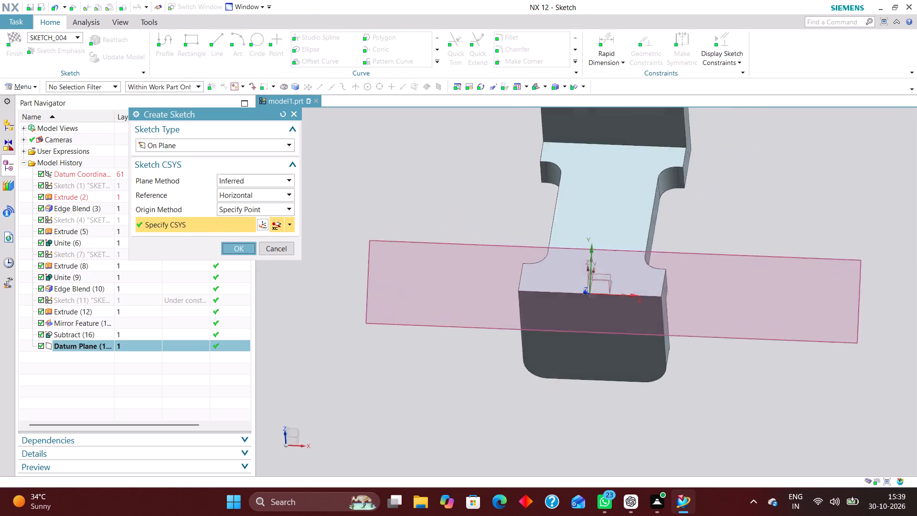
scroll(469, 252, "down", 2)
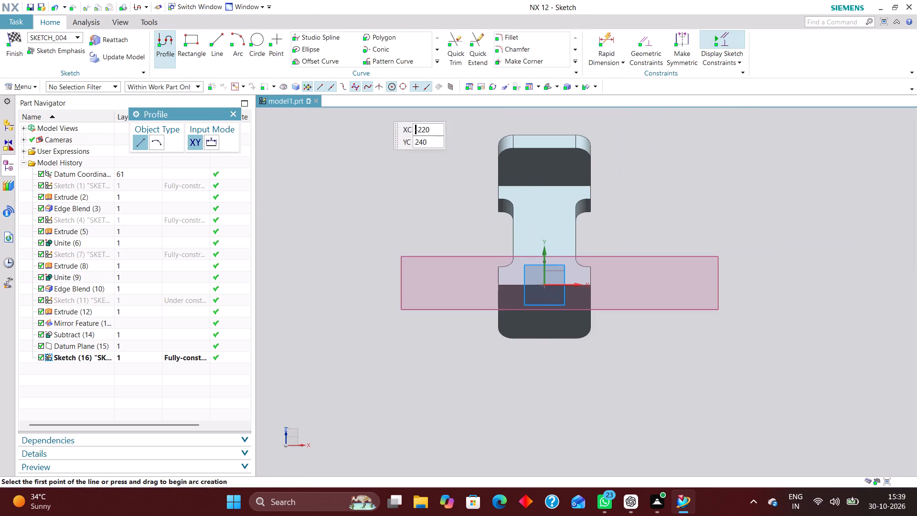
Sketch a circle above the sketch origin, with its centre about 102.5 mm from the horizontal axis.
left_click(256, 35)
scroll(533, 202, "up", 1)
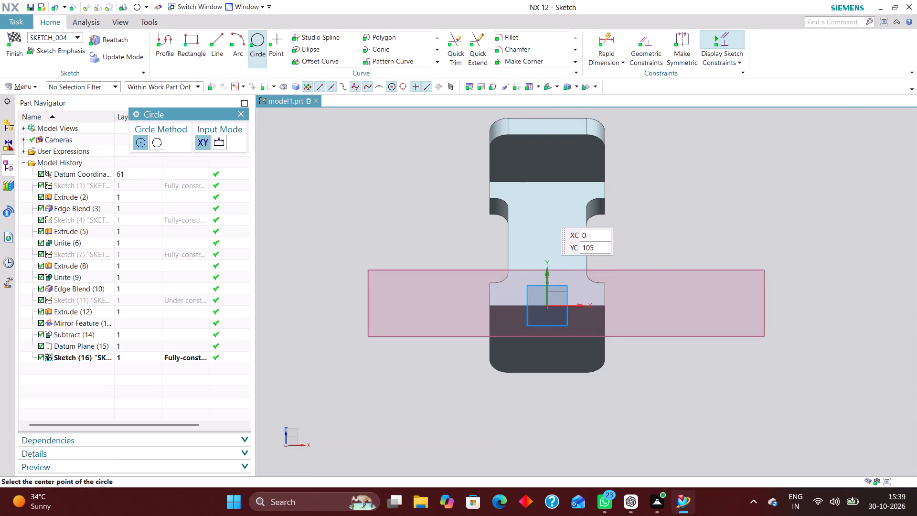
left_click(545, 211)
left_click(566, 235)
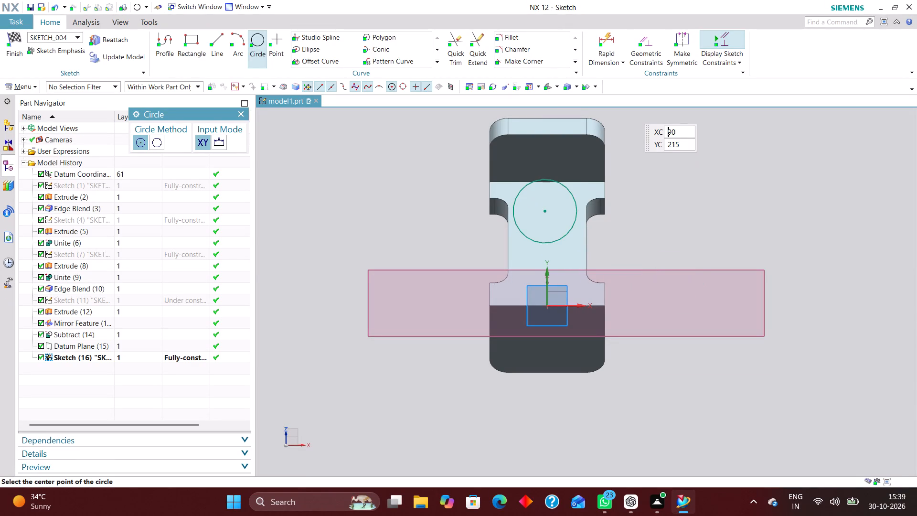
Constrain the circle's centre to lie on the sketch's vertical axis.
left_click(646, 40)
left_click(165, 149)
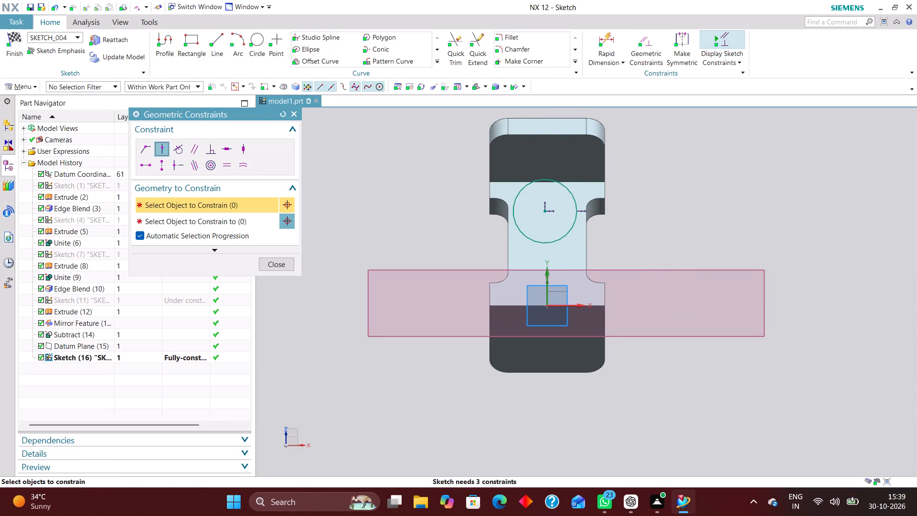
left_click(545, 207)
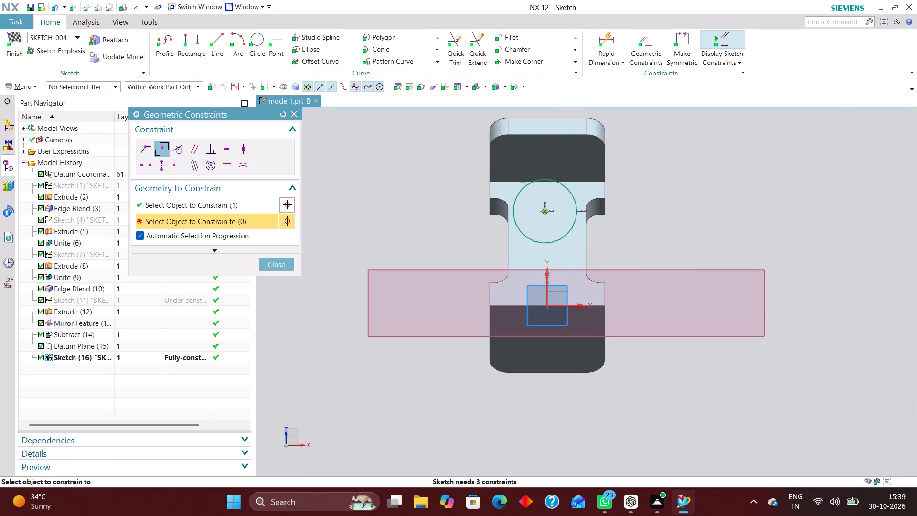
left_click(545, 270)
Dimension the circle's centre 85 mm from the sketch's horizontal axis.
left_click(608, 38)
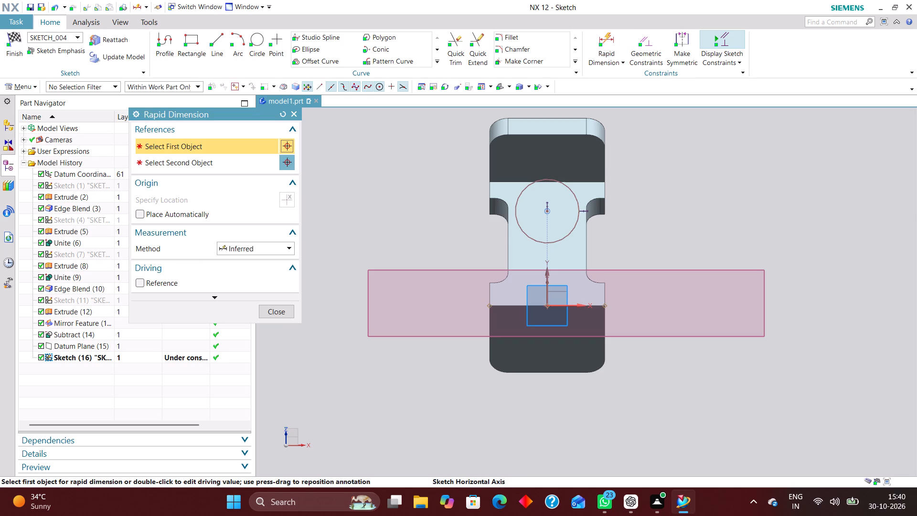
left_click(571, 306)
left_click(647, 312)
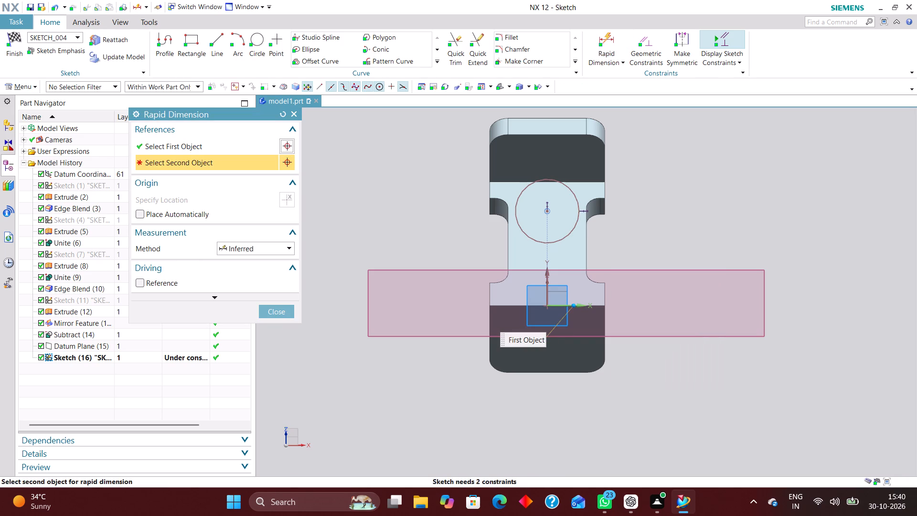
left_click(547, 213)
left_click(763, 252)
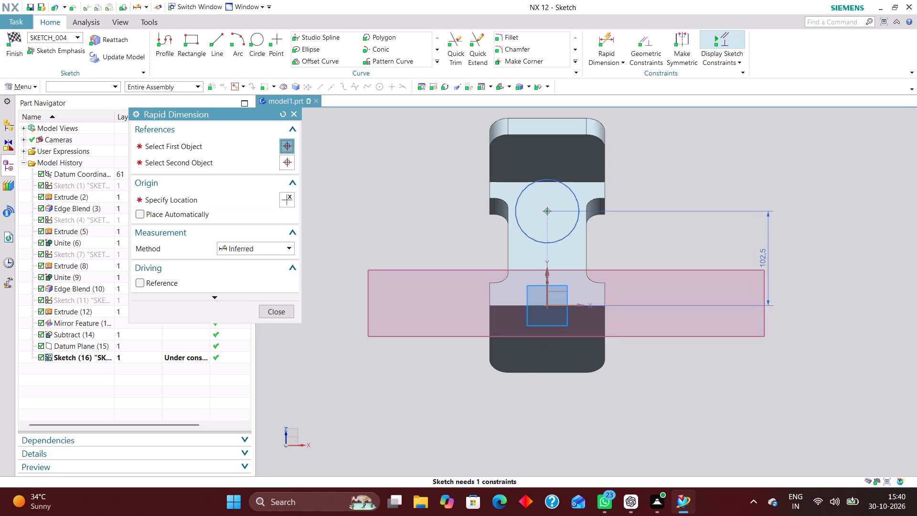
type("85")
key("Return")
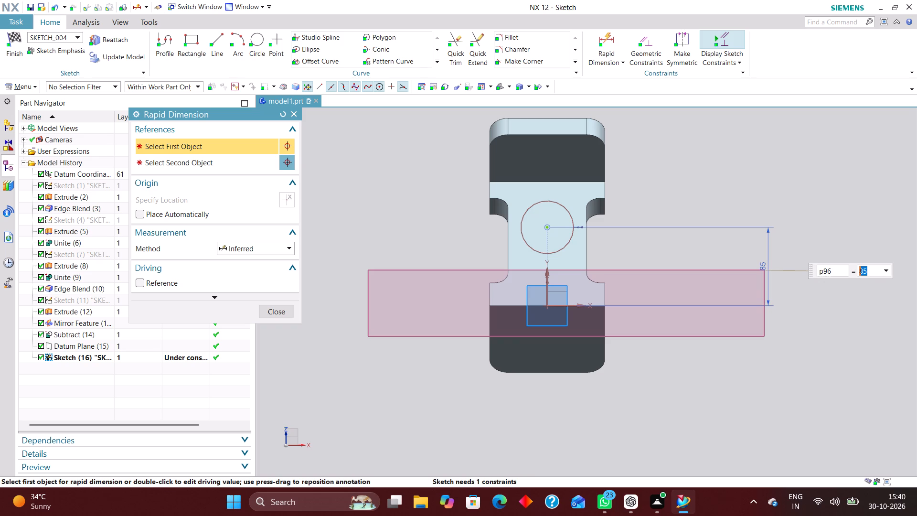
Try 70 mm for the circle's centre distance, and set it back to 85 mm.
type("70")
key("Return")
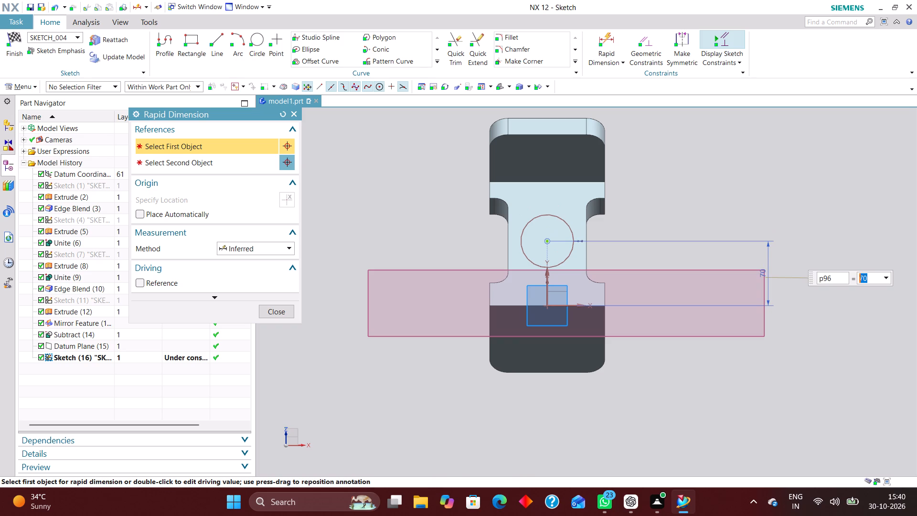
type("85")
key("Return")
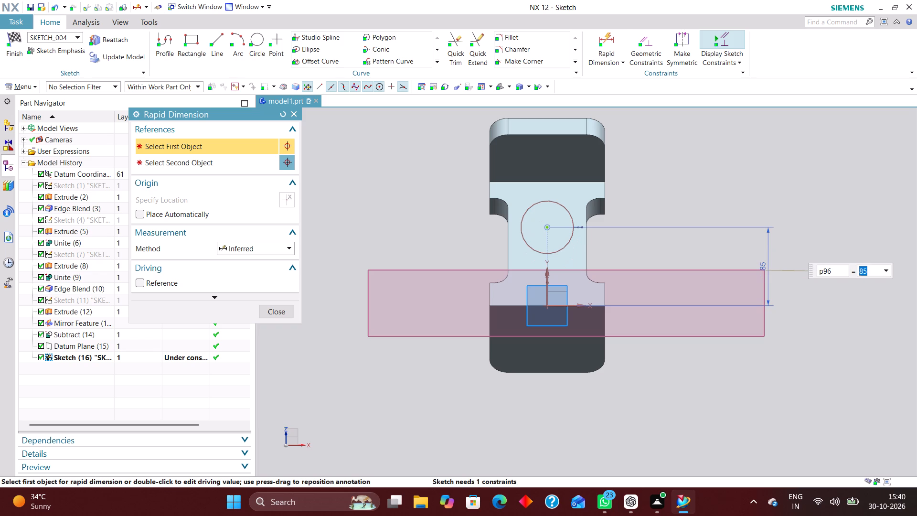
Add a diametral dimension of 70 mm to the circle and finish the sketch.
left_click(607, 36)
left_click(273, 251)
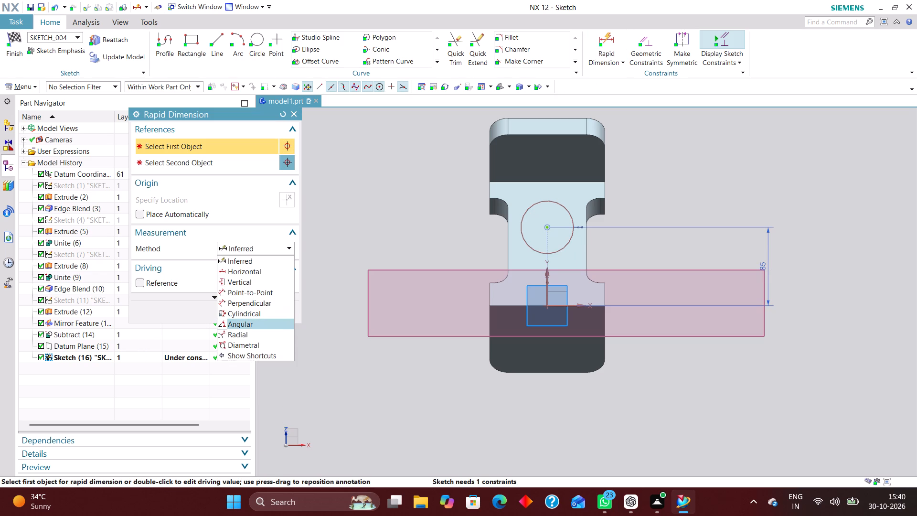
left_click(257, 344)
left_click(565, 204)
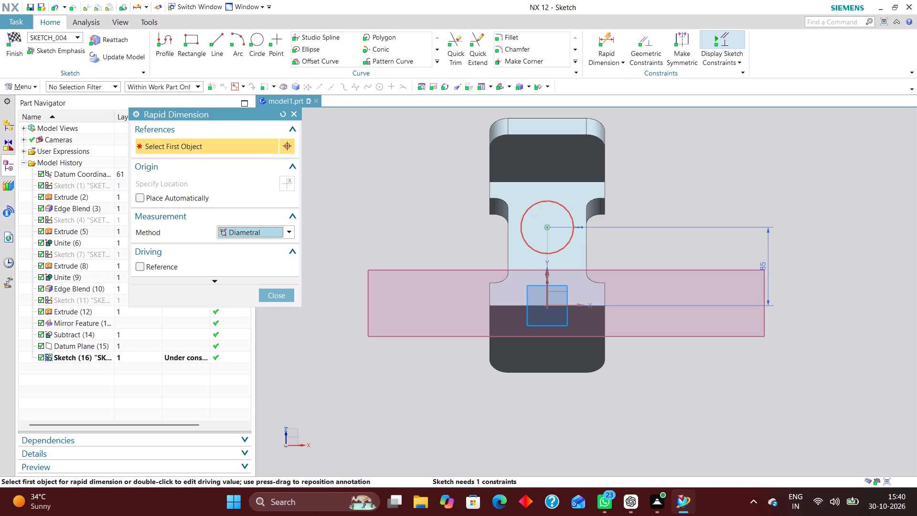
left_click(628, 201)
type("70")
key("Return")
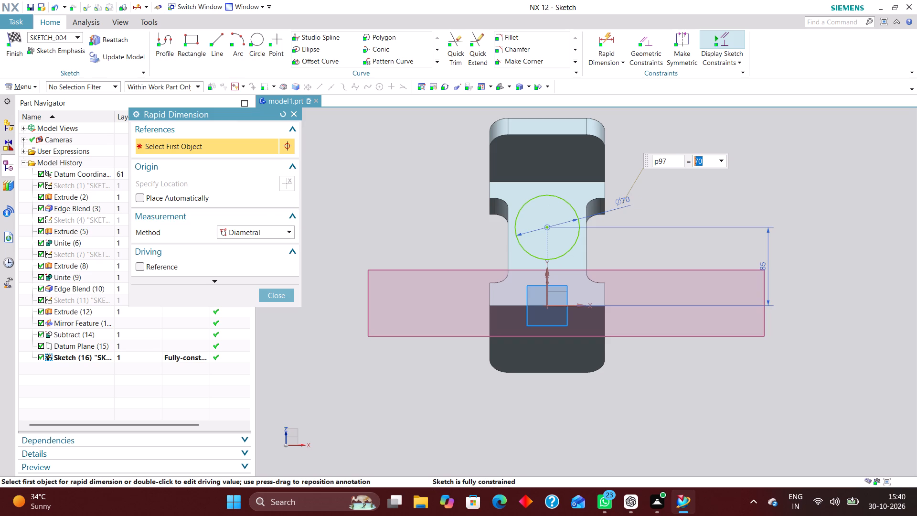
left_click(282, 301)
left_click(16, 39)
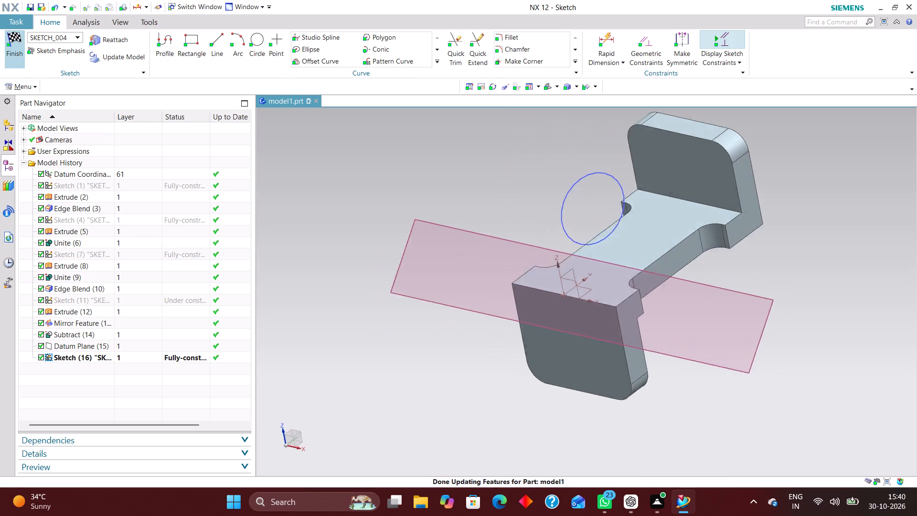
Extrude the 70 mm circle 122 mm in the reversed direction, through the connecting plate, with Boolean set to None.
scroll(655, 334, "down", 1)
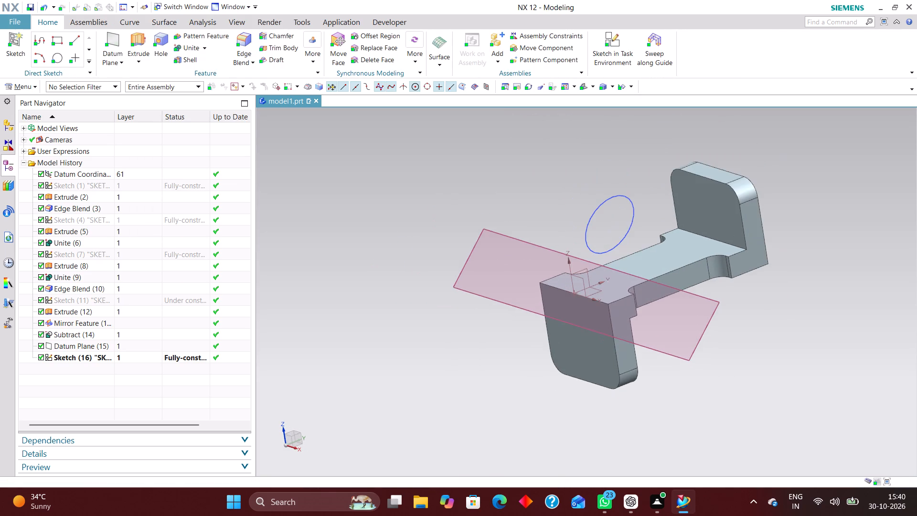
middle_click_drag(695, 322, 679, 321)
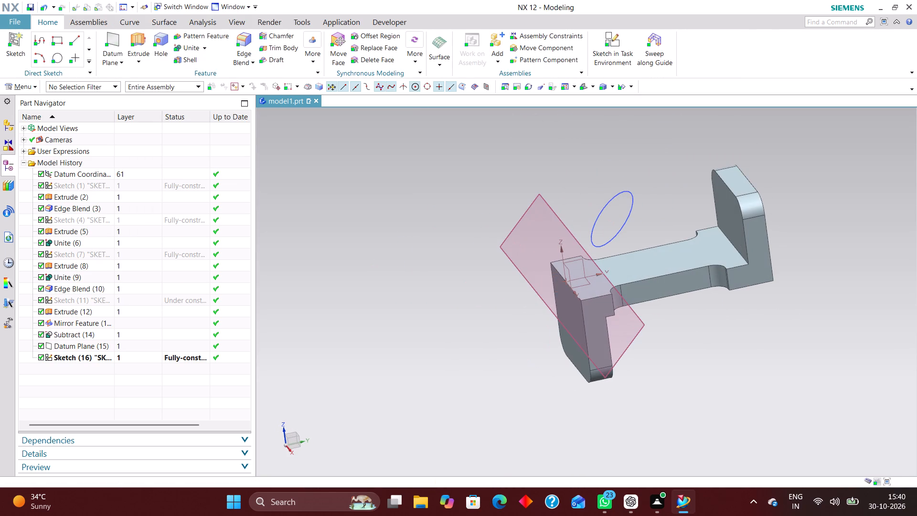
left_click(137, 37)
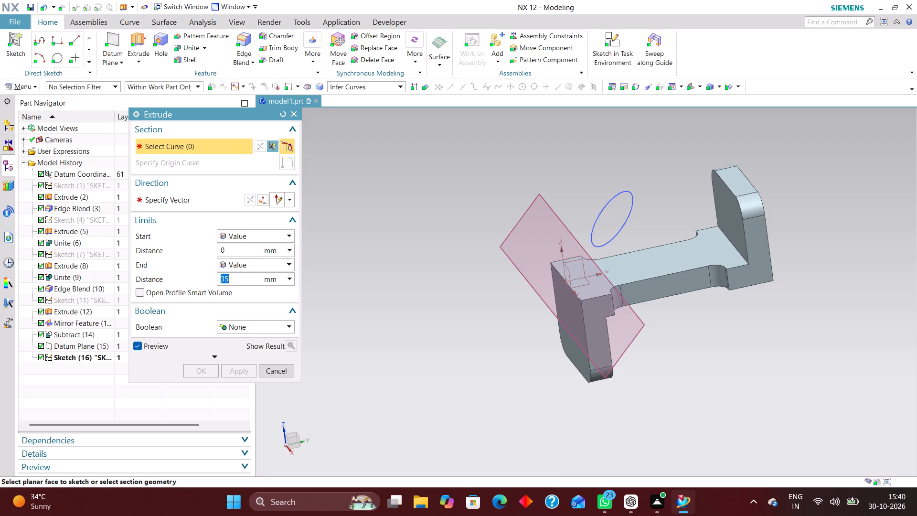
left_click(631, 203)
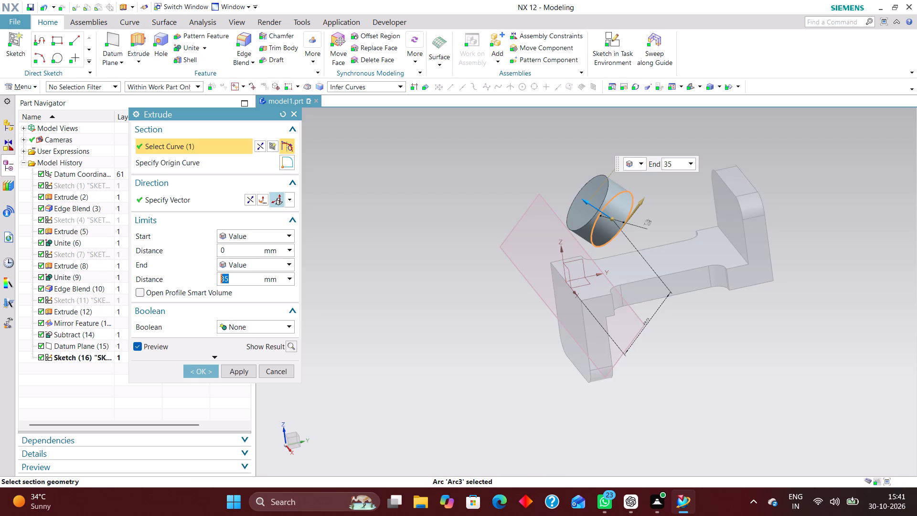
left_click(249, 198)
right_click_drag(813, 314, 528, 337)
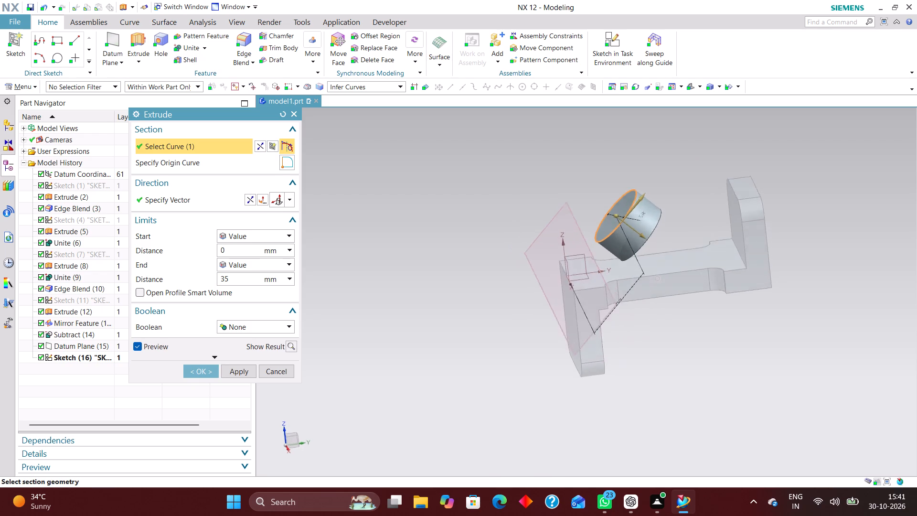
scroll(726, 242, "up", 2)
left_click_drag(601, 239, 636, 264)
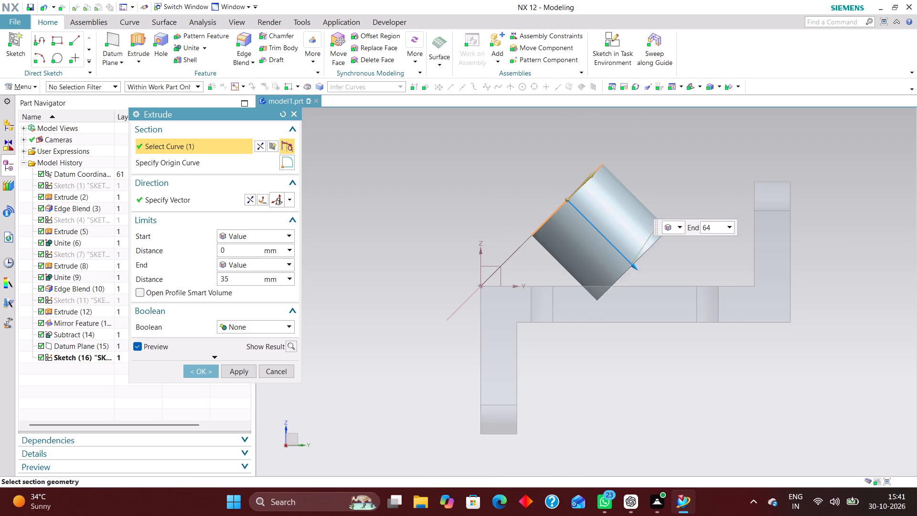
left_click_drag(636, 264, 673, 343)
scroll(791, 267, "up", 4)
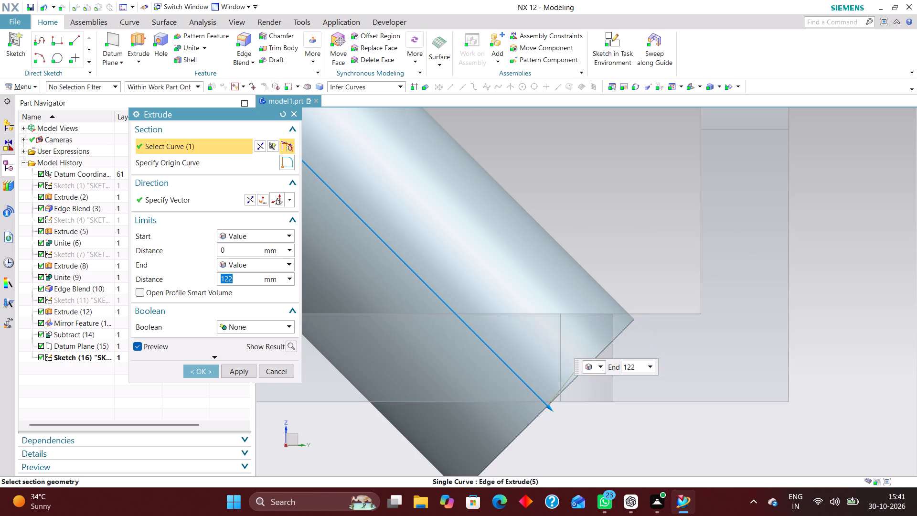
scroll(487, 299, "down", 3)
scroll(570, 327, "up", 5)
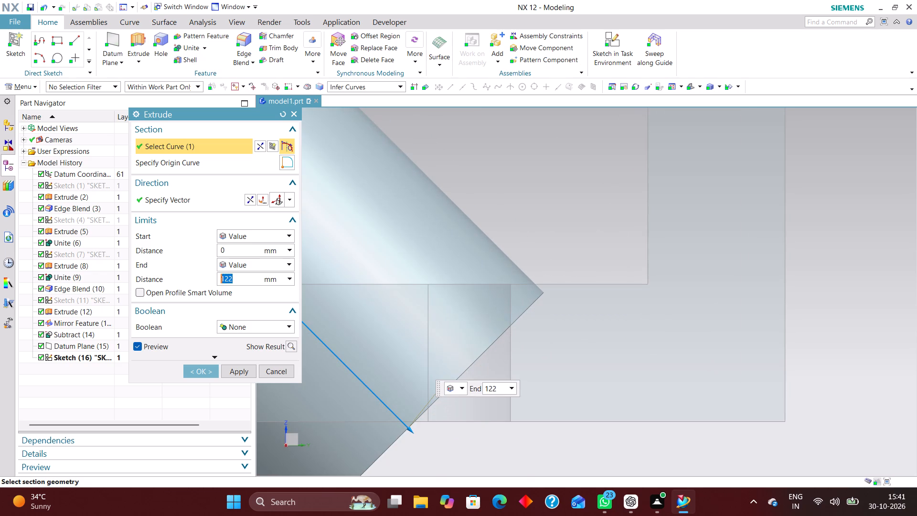
scroll(599, 226, "down", 4)
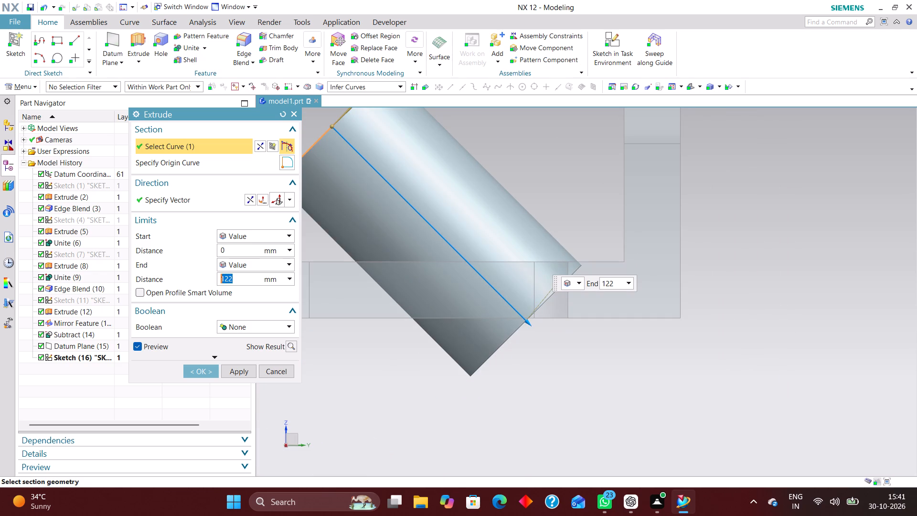
middle_click_drag(667, 331, 661, 366)
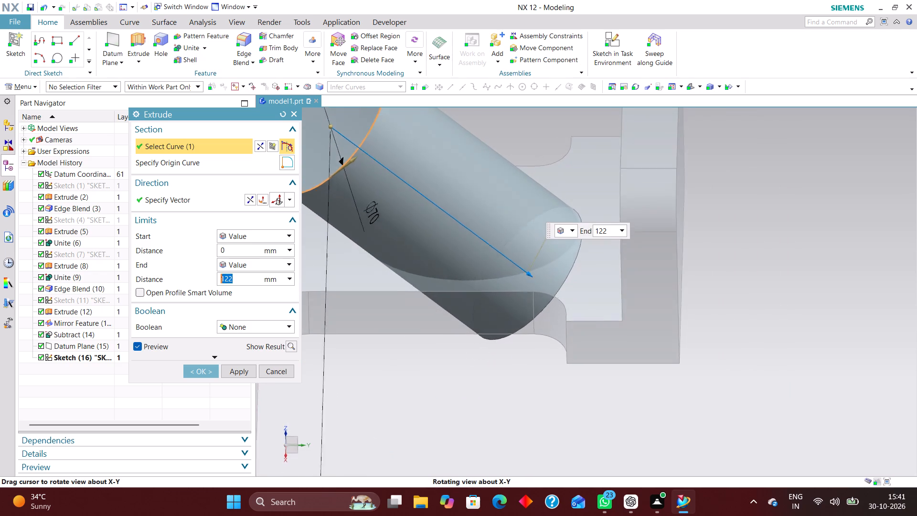
middle_click_drag(661, 366, 659, 358)
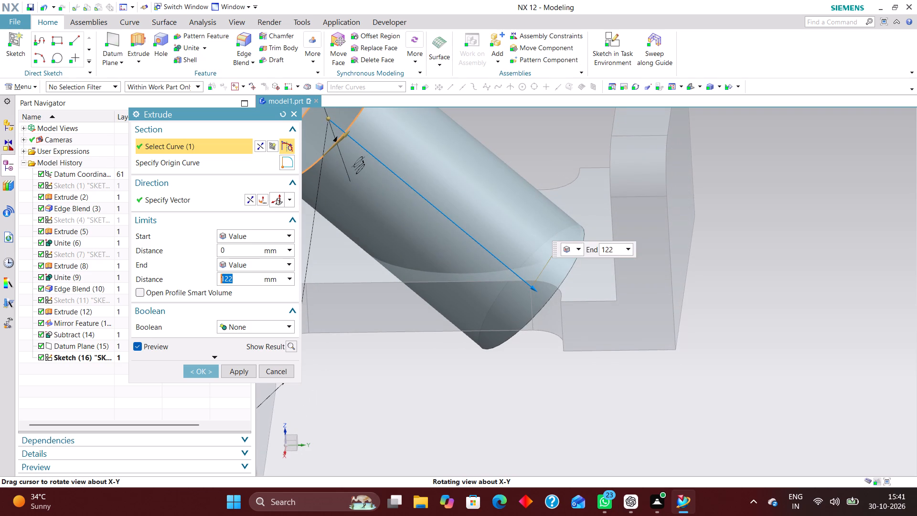
middle_click_drag(659, 358, 654, 351)
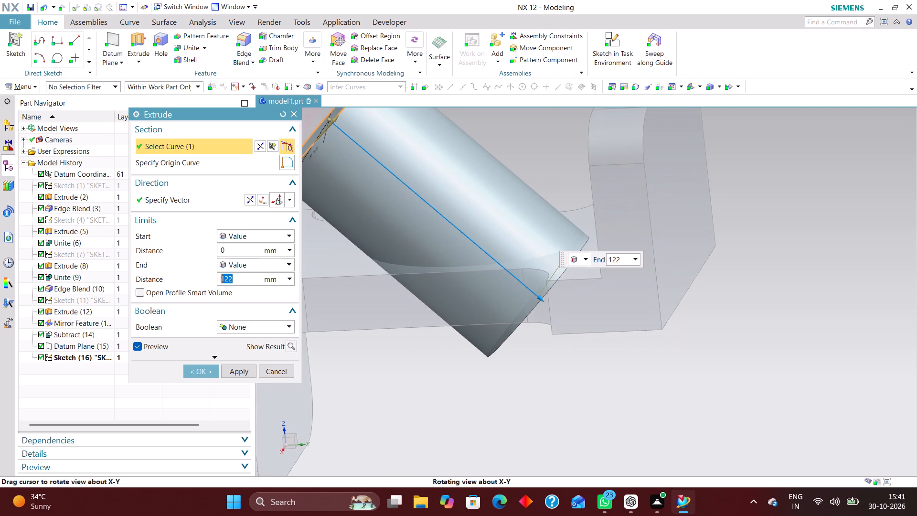
middle_click_drag(654, 351, 671, 358)
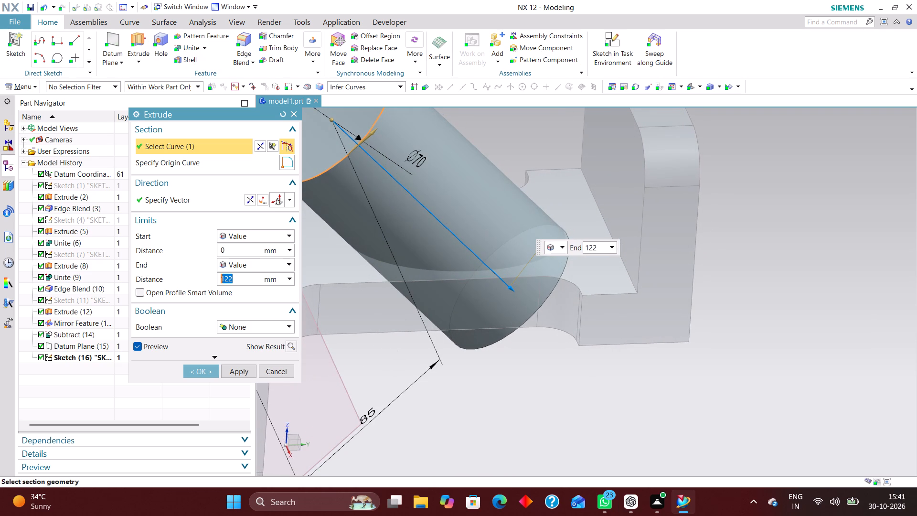
scroll(714, 355, "down", 4)
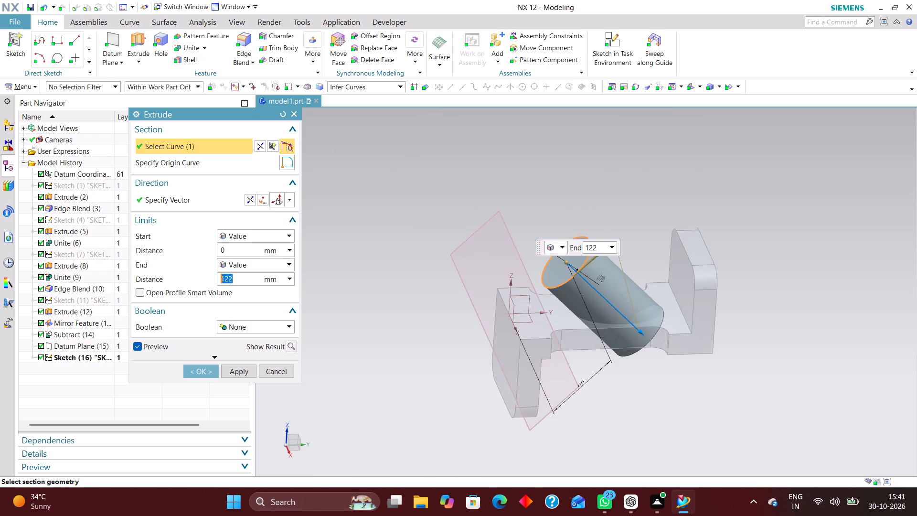
scroll(543, 370, "up", 3)
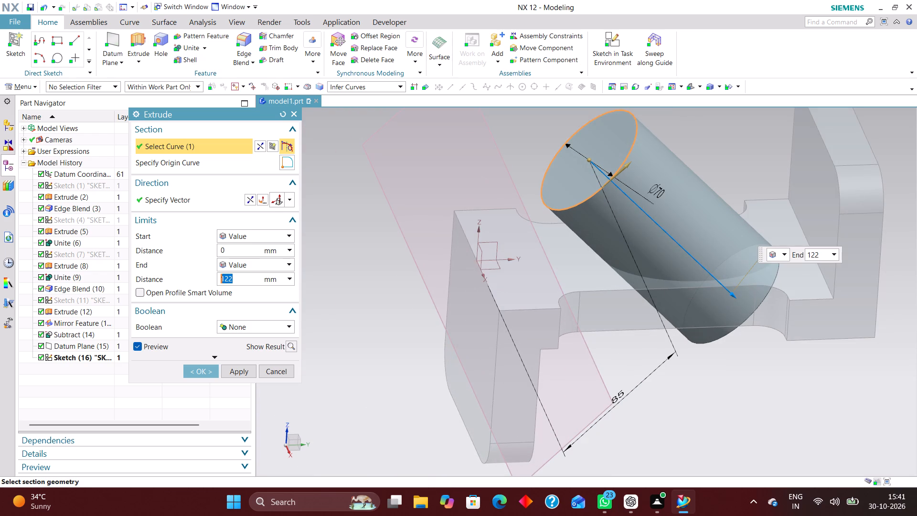
left_click(200, 370)
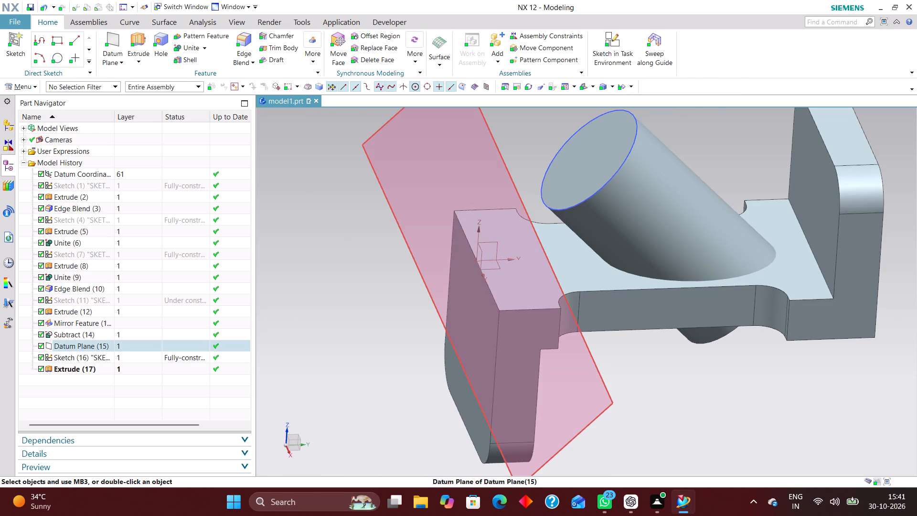
Hide the angled datum plane and the circle sketch, keeping the extruded cylinder displayed.
right_click_drag(598, 376, 601, 417)
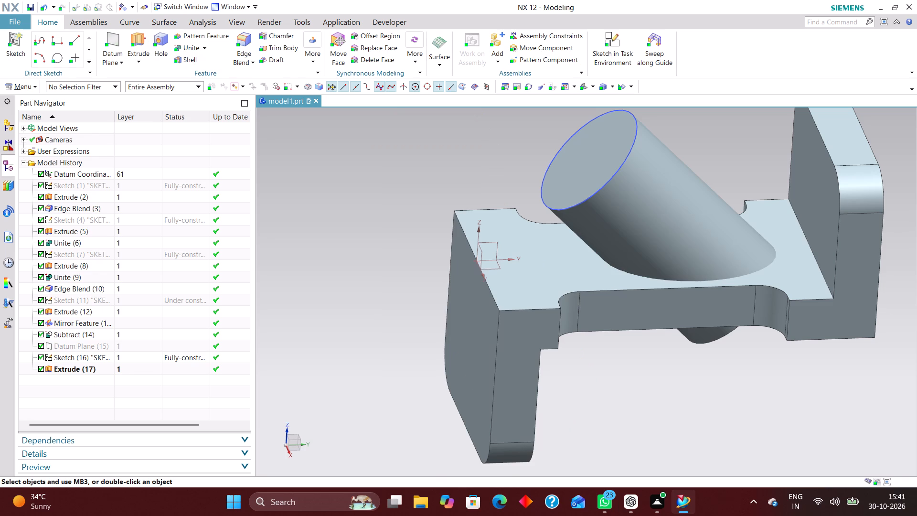
right_click_drag(619, 195, 626, 296)
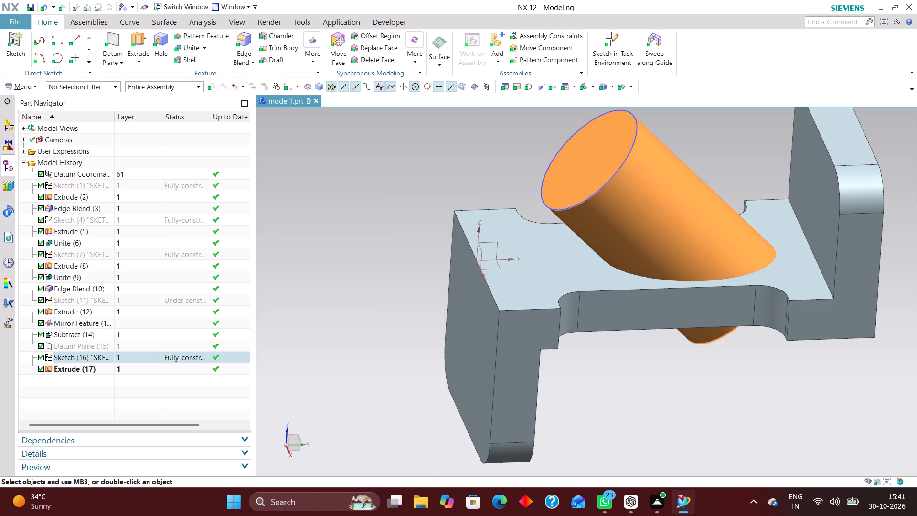
left_click(45, 6)
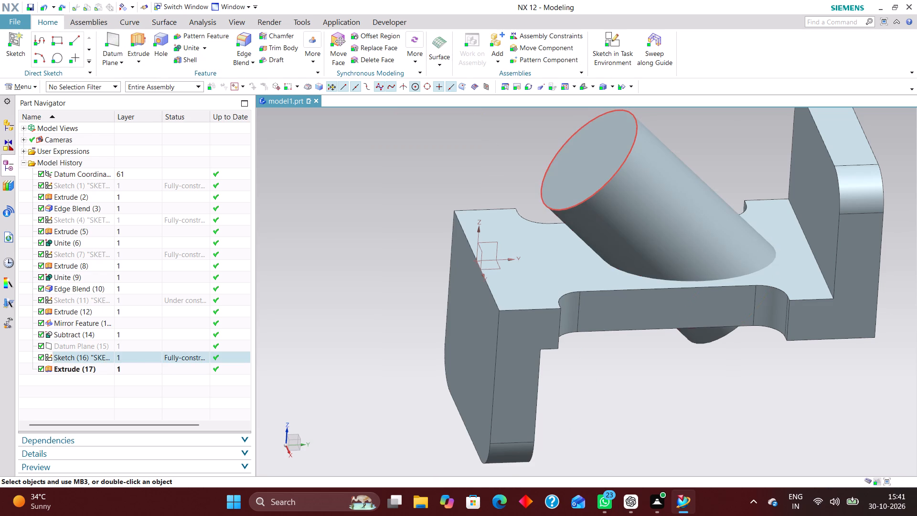
right_click_drag(636, 125, 635, 171)
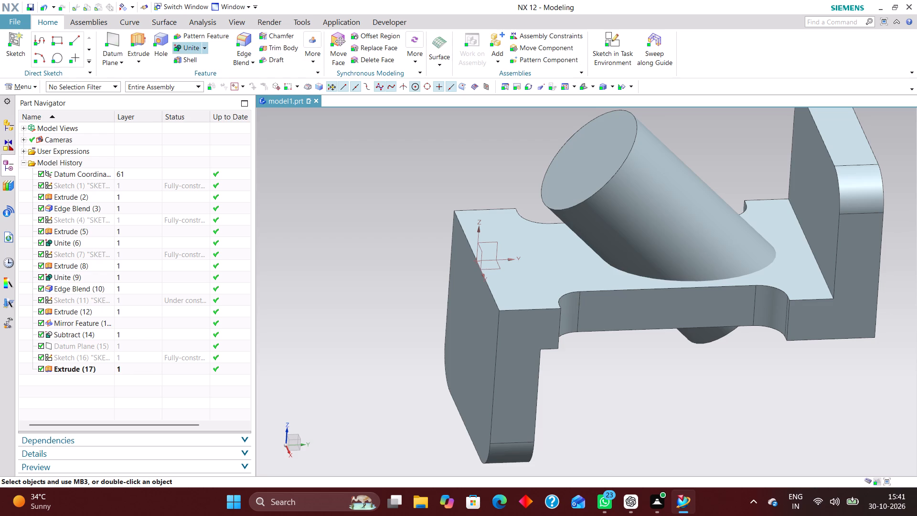
Unite the angled cylinder with the bracket body.
left_click(187, 48)
left_click(563, 269)
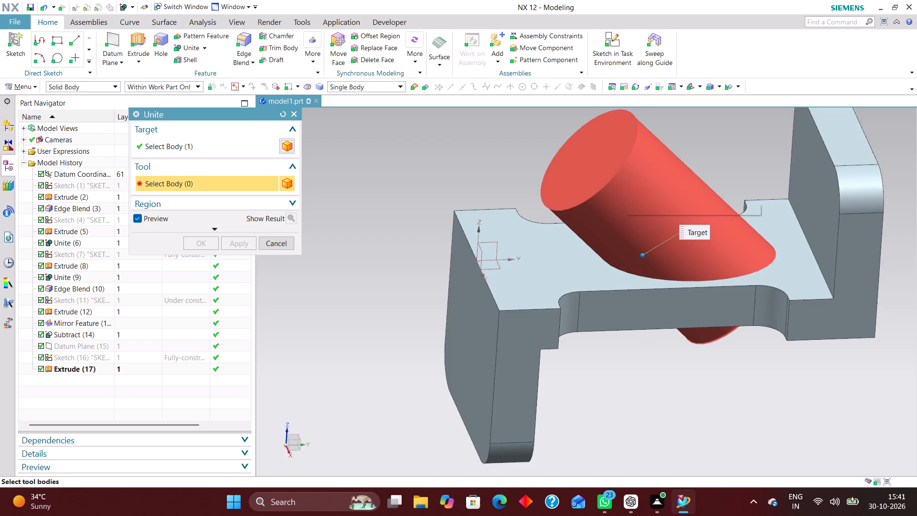
left_click(624, 190)
left_click(203, 240)
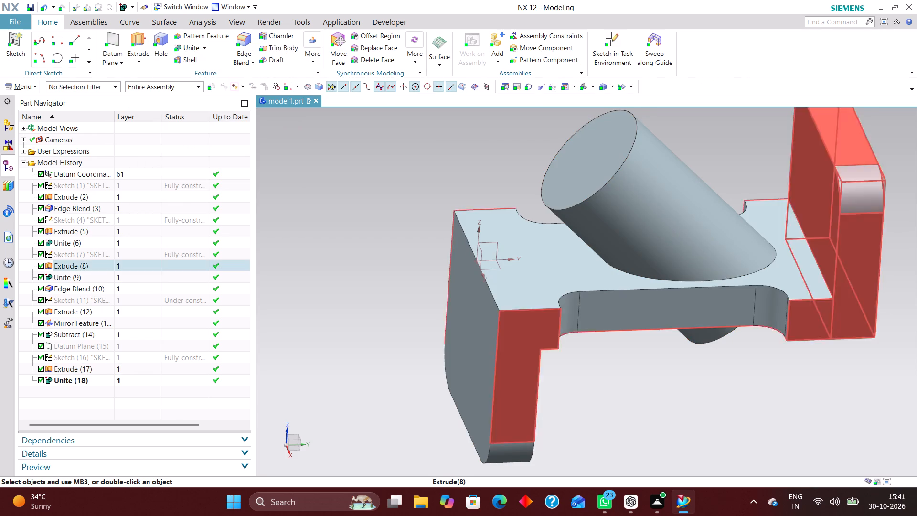
Start a new sketch on the existing angled datum plane, Datum Plane (15).
scroll(816, 253, "up", 2)
scroll(786, 354, "down", 2)
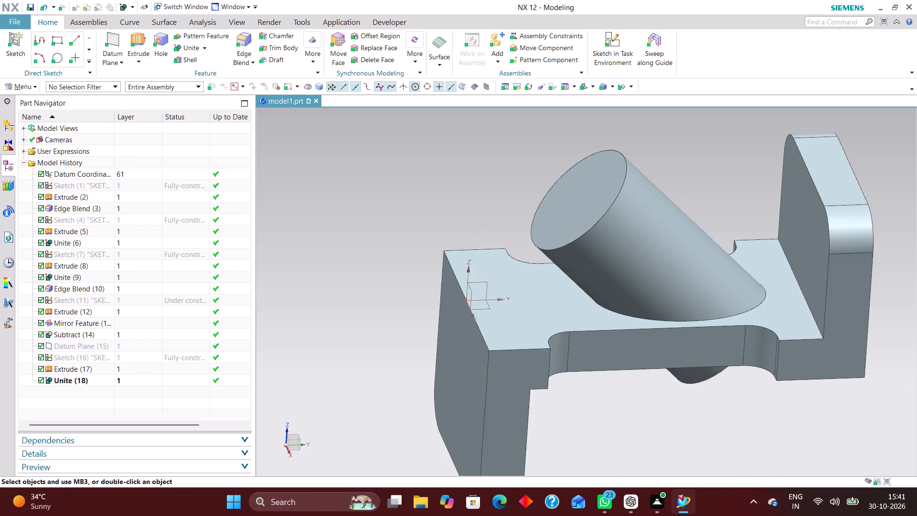
left_click(584, 84)
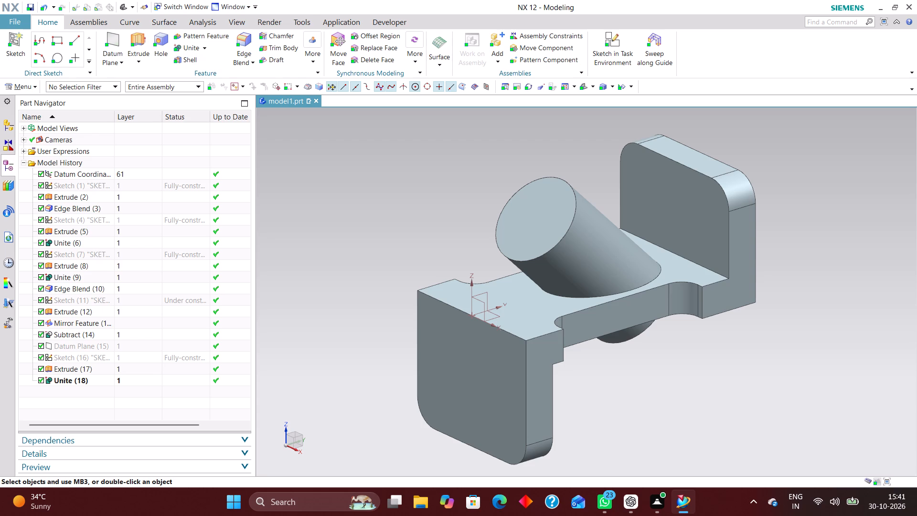
left_click(605, 39)
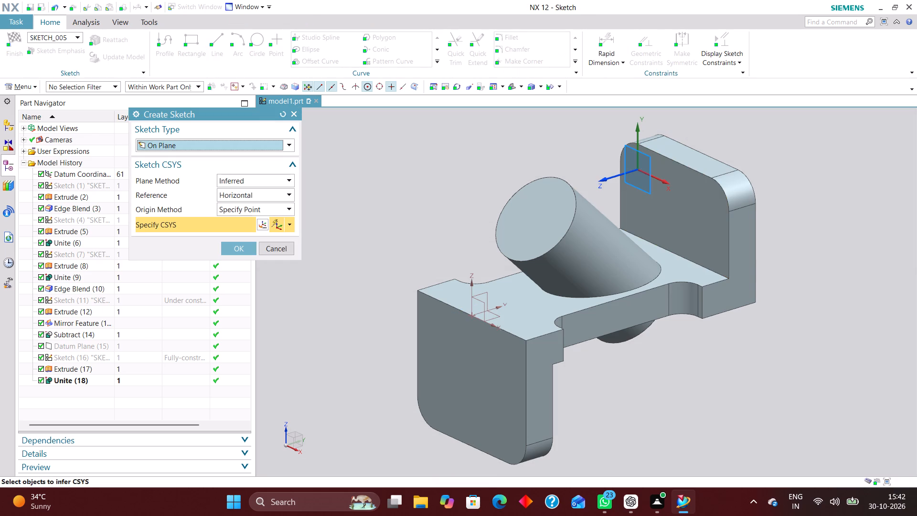
left_click(87, 345)
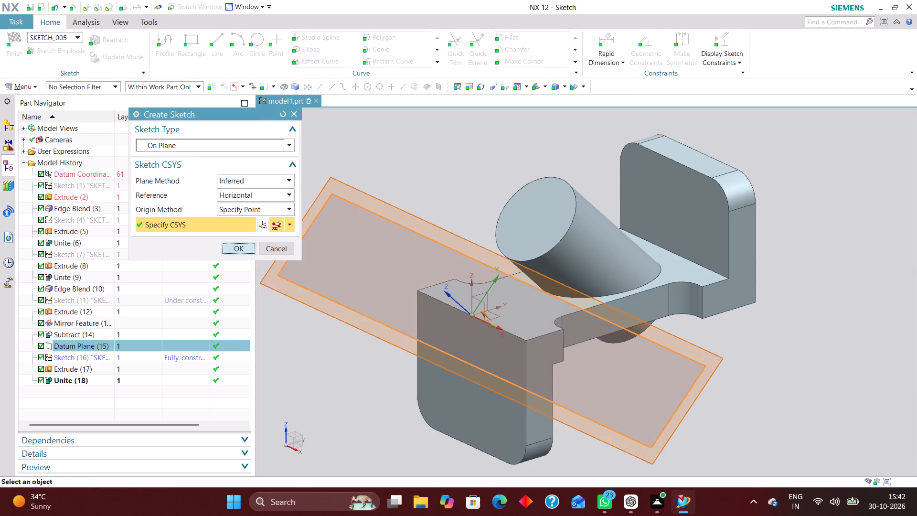
left_click(249, 250)
scroll(500, 295, "down", 1)
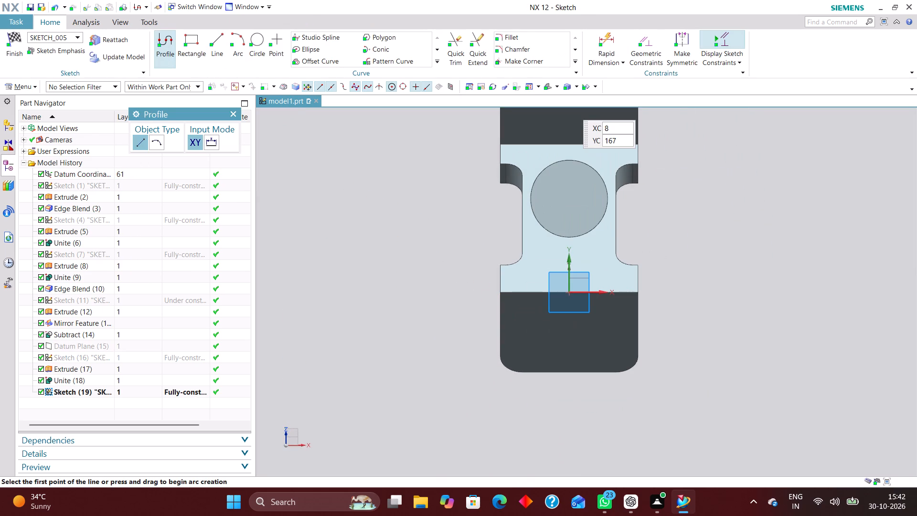
Sketch a vertical line on the negative-X side of the cylinder, extending below the sketch's horizontal axis.
left_click(214, 38)
scroll(548, 248, "up", 3)
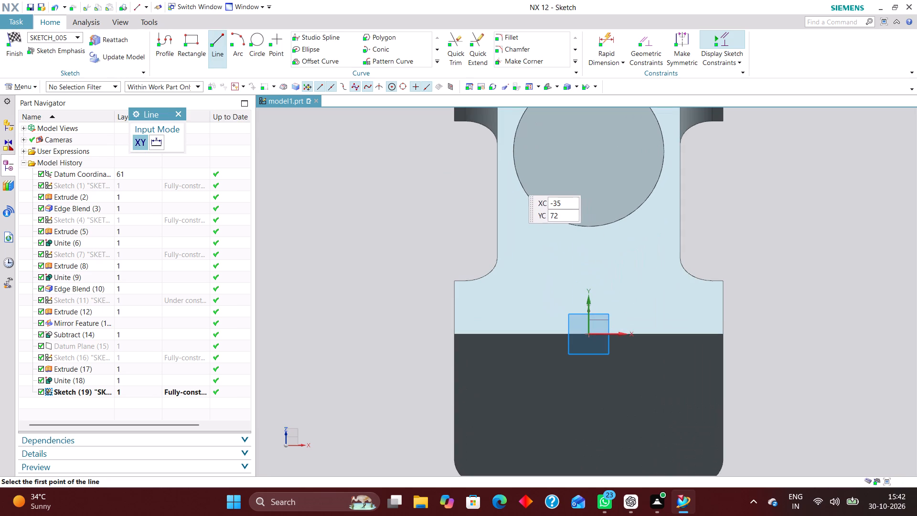
left_click(506, 161)
left_click(505, 390)
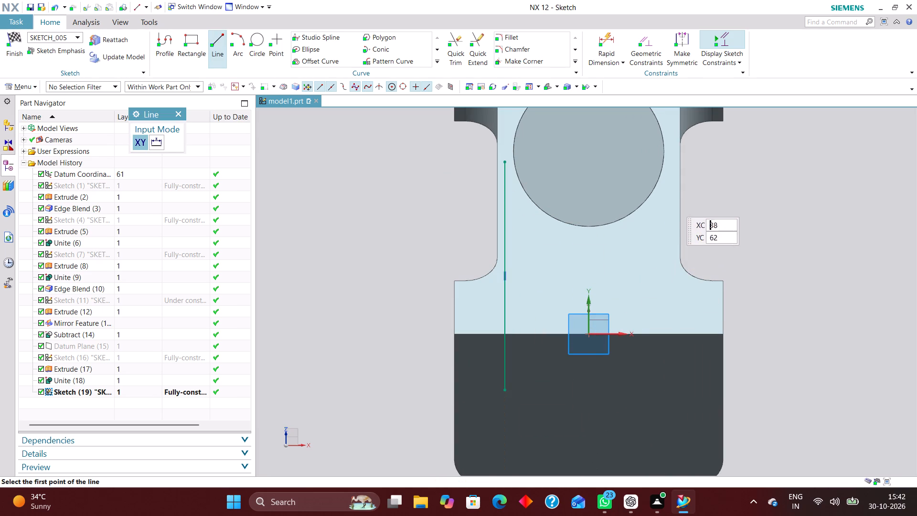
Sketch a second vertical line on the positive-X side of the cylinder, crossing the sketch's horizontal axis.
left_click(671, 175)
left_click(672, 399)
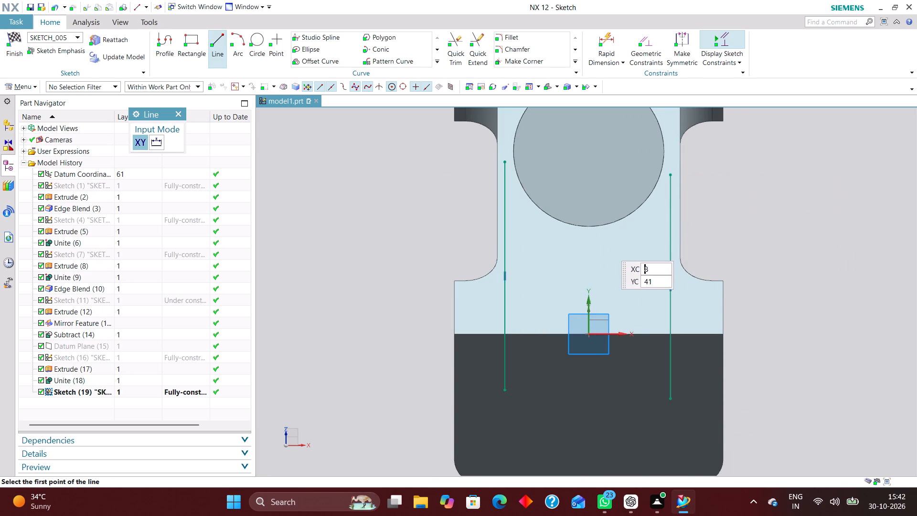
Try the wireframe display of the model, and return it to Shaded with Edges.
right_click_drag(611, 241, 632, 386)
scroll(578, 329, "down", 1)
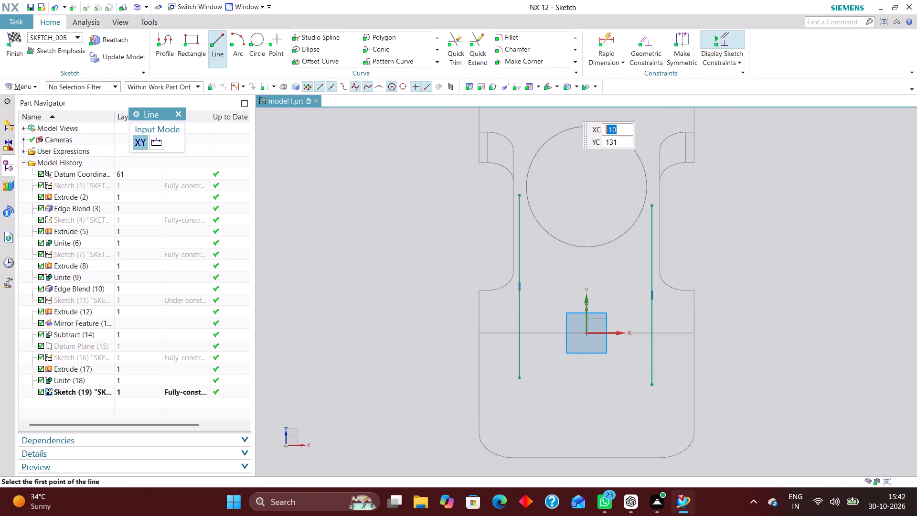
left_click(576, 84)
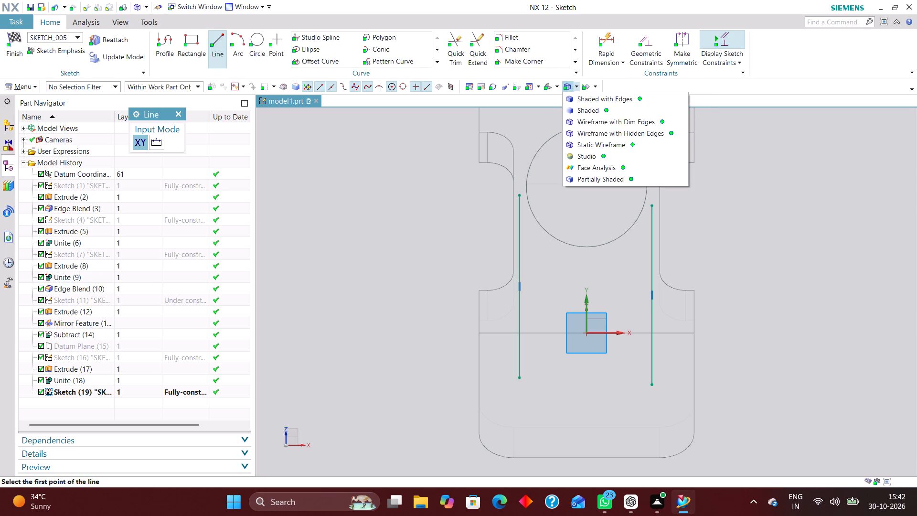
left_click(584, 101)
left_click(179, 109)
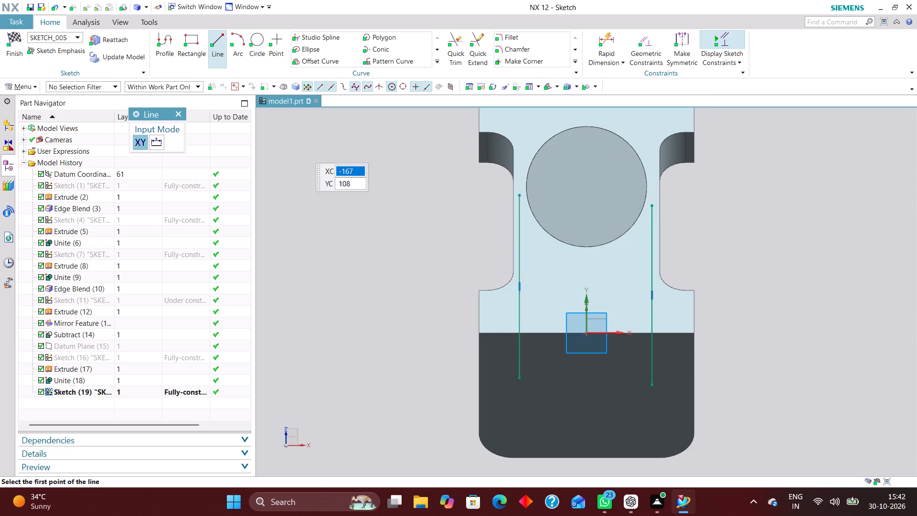
Switch the model display to wireframe.
right_click_drag(575, 132, 577, 212)
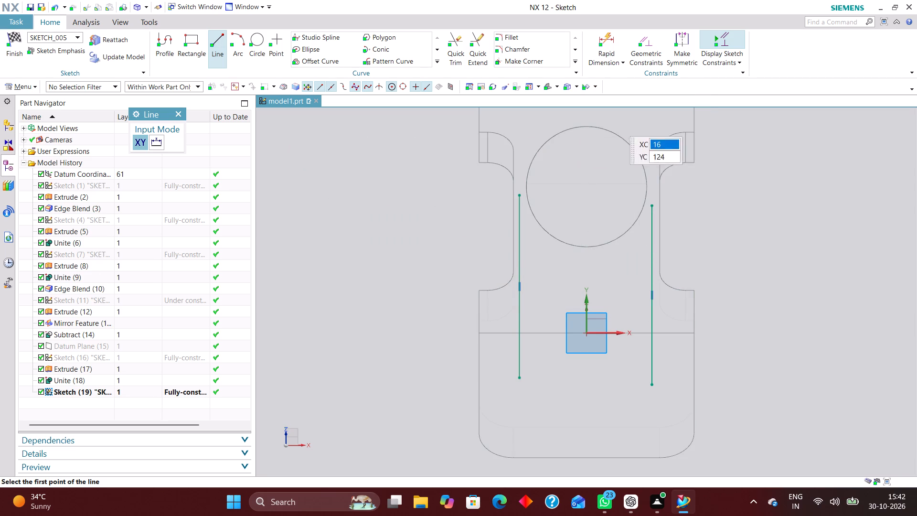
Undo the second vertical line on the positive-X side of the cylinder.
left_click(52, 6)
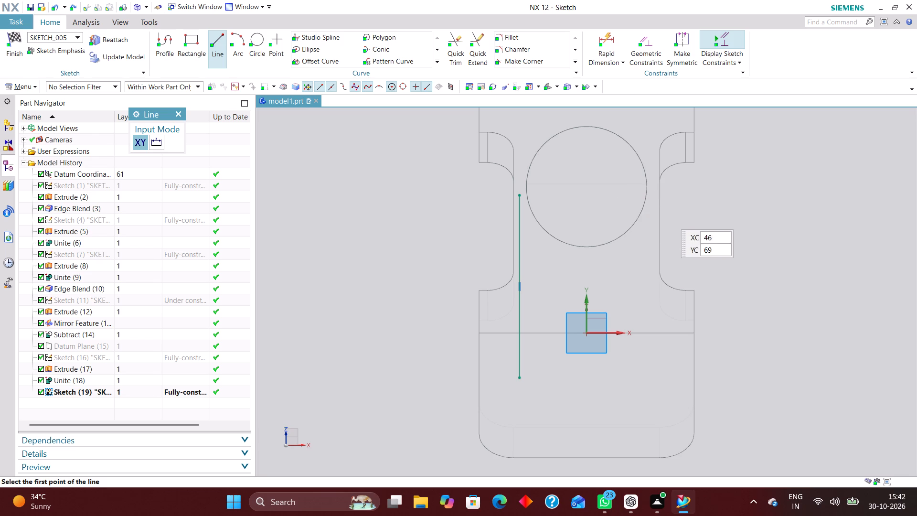
Set the model display to Shaded with Edges and leave the Line command.
left_click(576, 86)
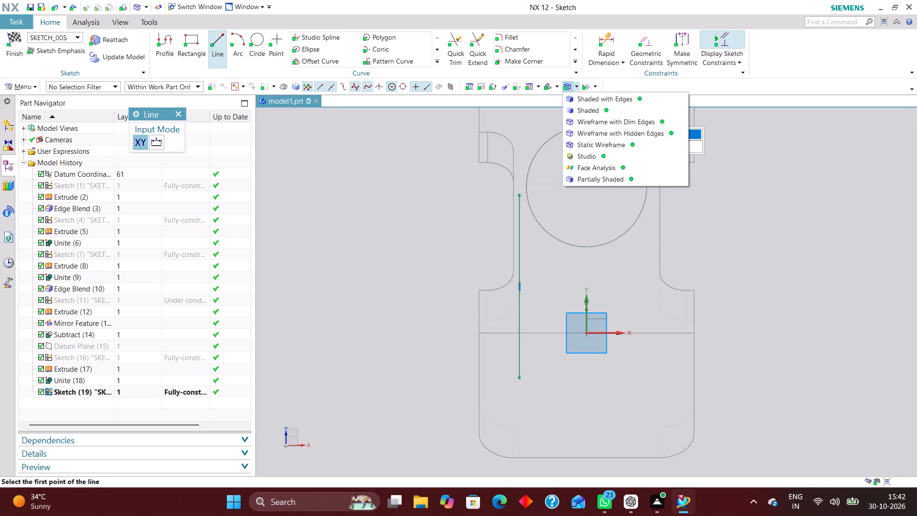
left_click(591, 97)
left_click(182, 111)
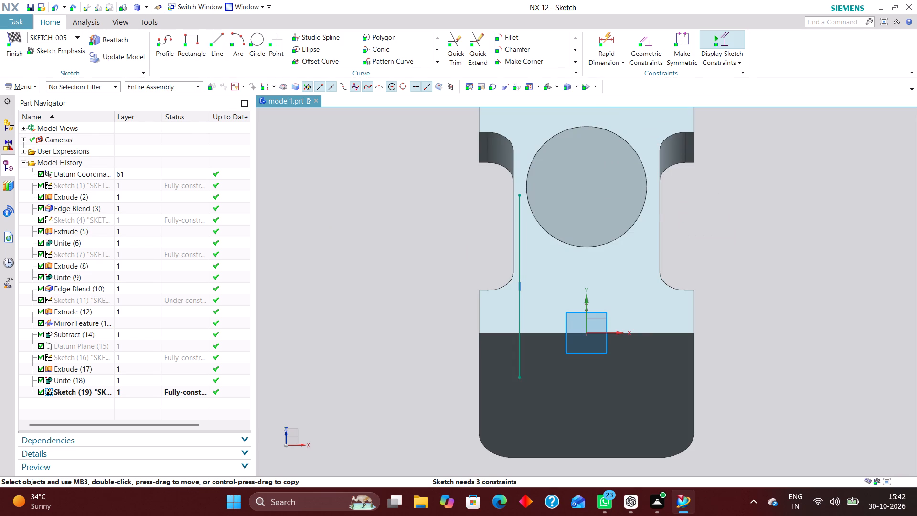
left_click(655, 202)
left_click(300, 177)
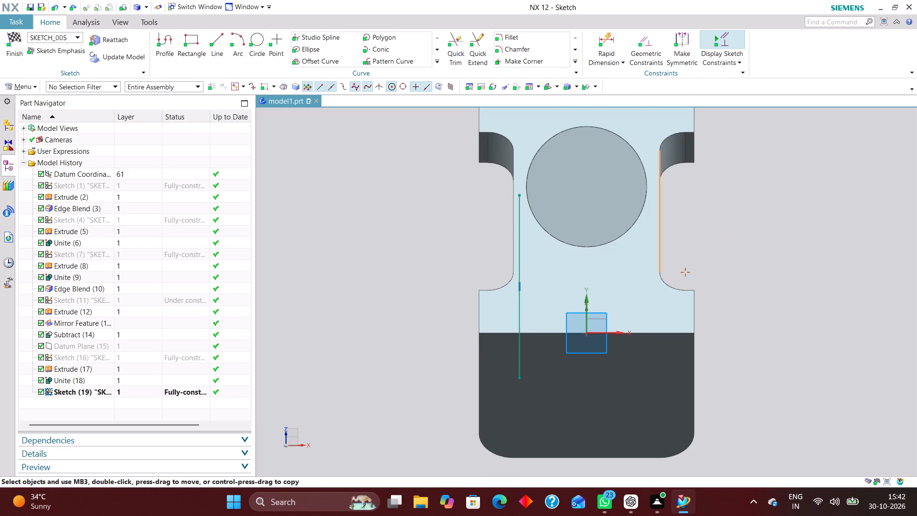
Sketch a second vertical line about 110 mm long on the positive-X side of the cylinder, crossing the sketch's horizontal axis.
left_click(212, 40)
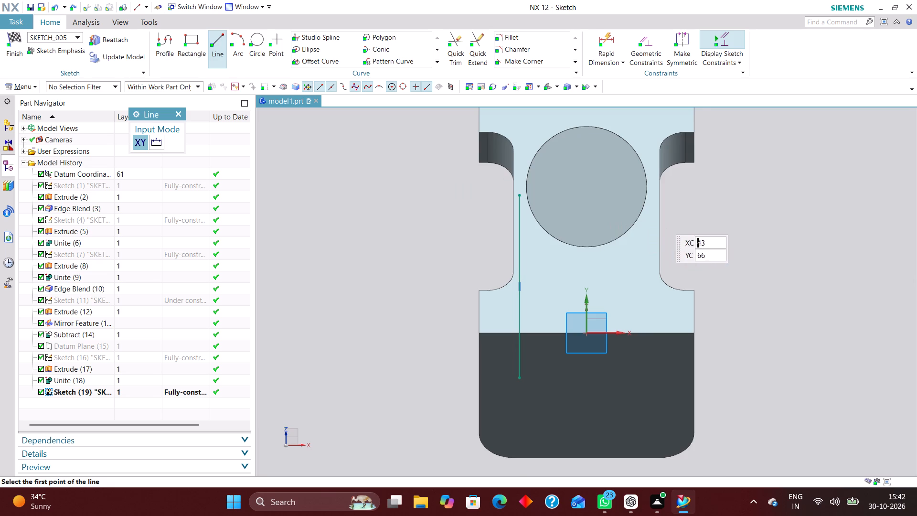
scroll(662, 219, "up", 1)
left_click(648, 202)
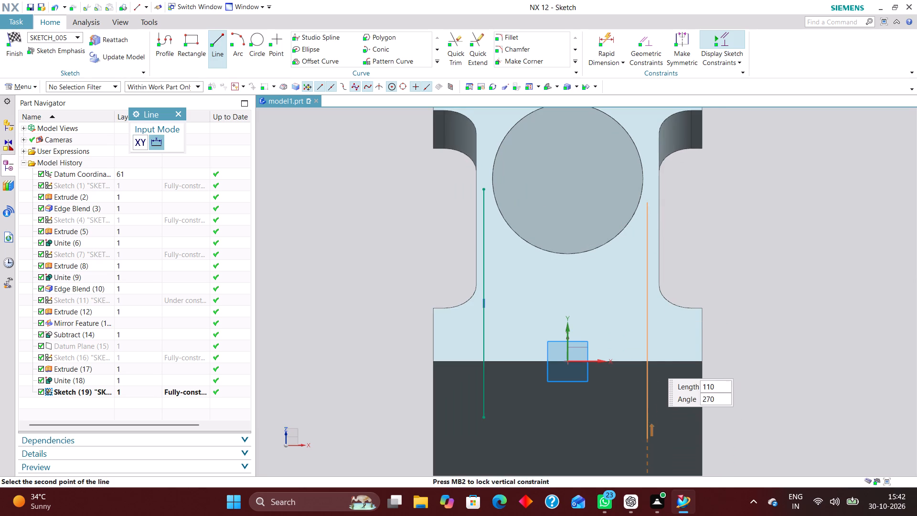
left_click(652, 440)
left_click(181, 113)
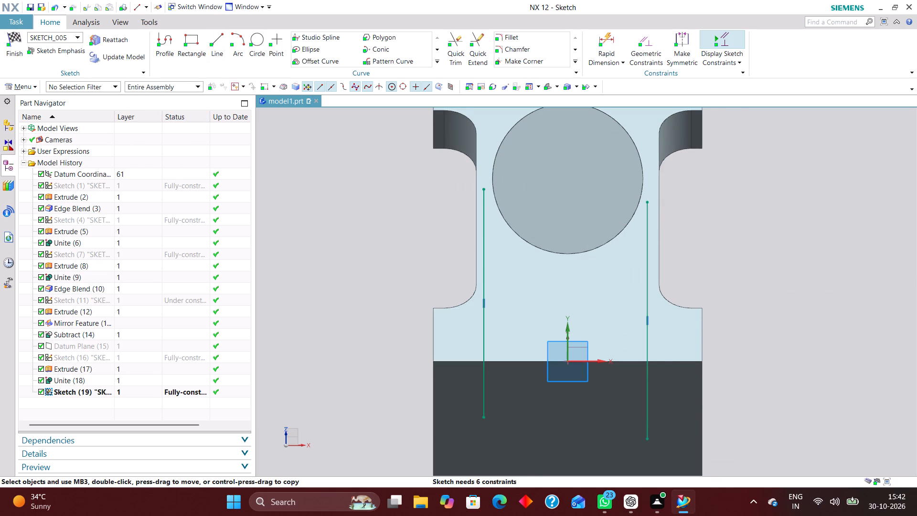
Hide the bracket's solid body so only the sketch geometry remains.
right_click_drag(548, 266, 550, 344)
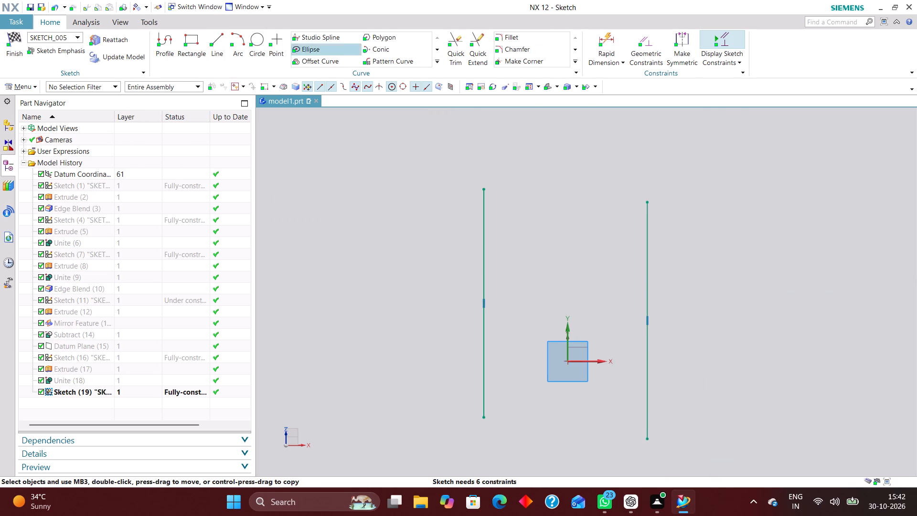
Sketch a circle about 75 mm in diameter above the two vertical lines, centred near the sketch's vertical axis.
left_click(253, 34)
scroll(537, 347, "down", 2)
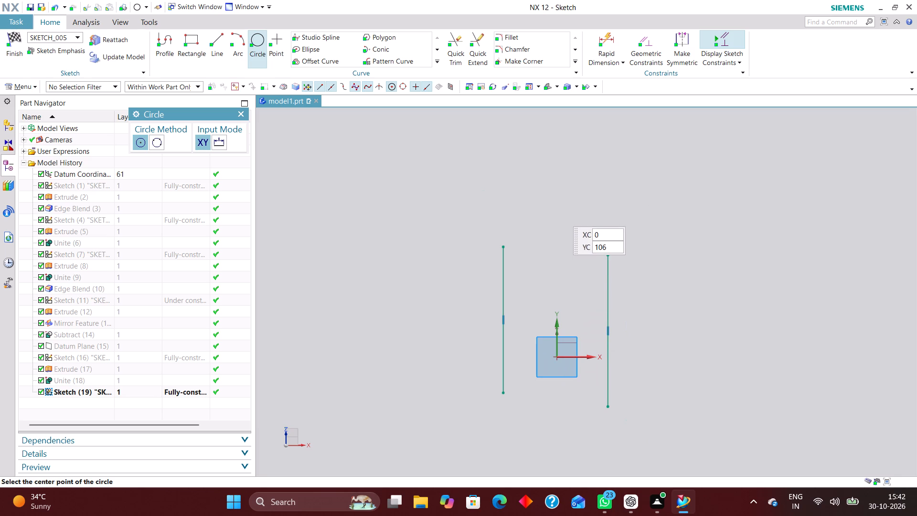
left_click(555, 209)
left_click(581, 254)
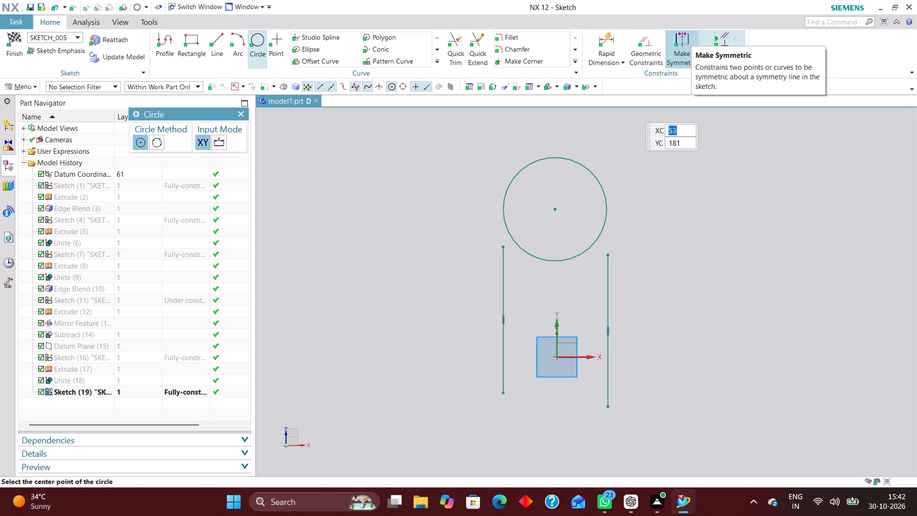
Add a diametral dimension of 70 mm to the sketched circle.
left_click(602, 46)
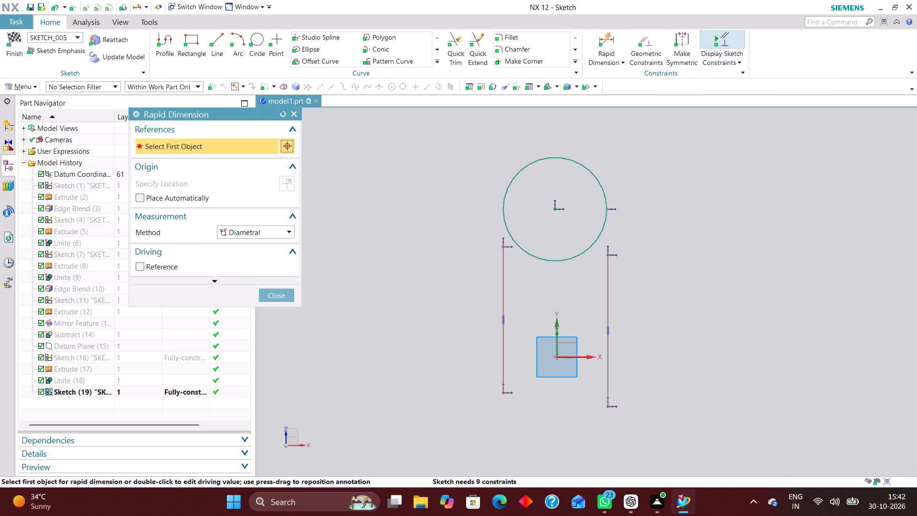
left_click(576, 158)
left_click(622, 148)
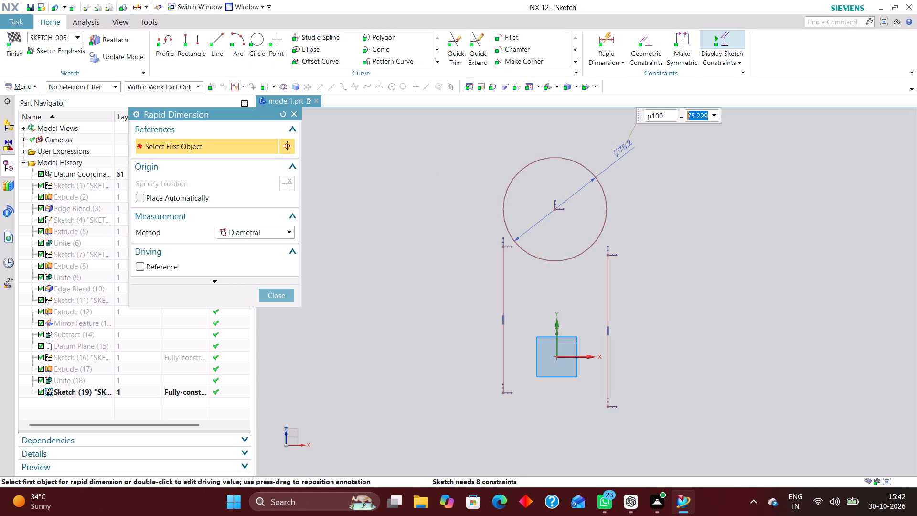
type("70")
key("Return")
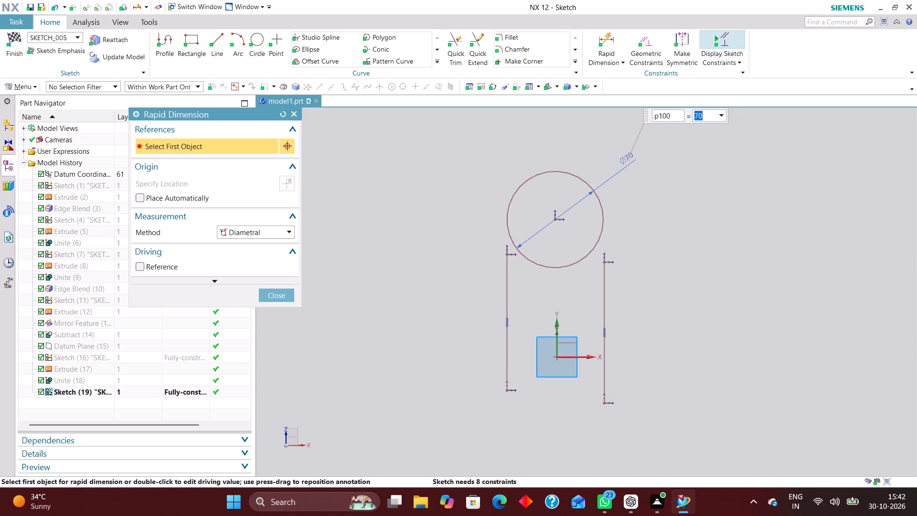
Dimension the circle's centre 85 mm from the sketch's horizontal axis, using the Inferred measurement method.
left_click(604, 33)
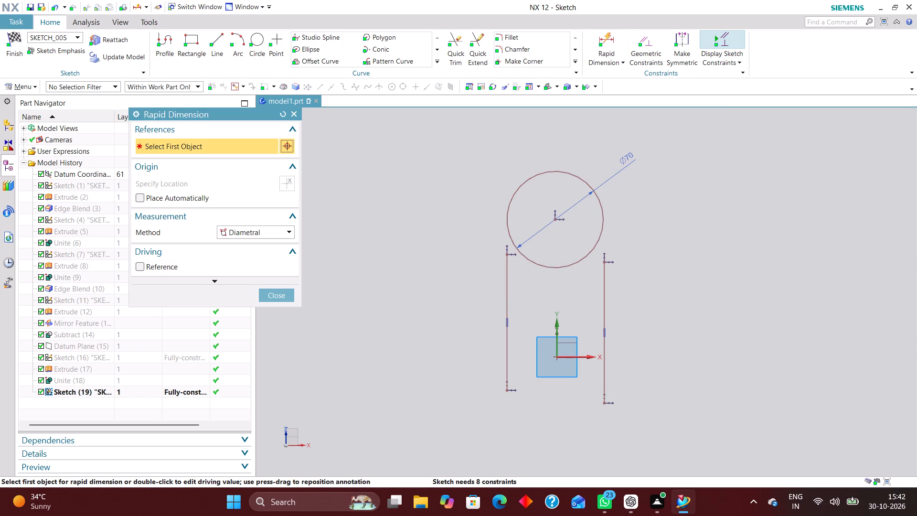
left_click(269, 225)
left_click(269, 232)
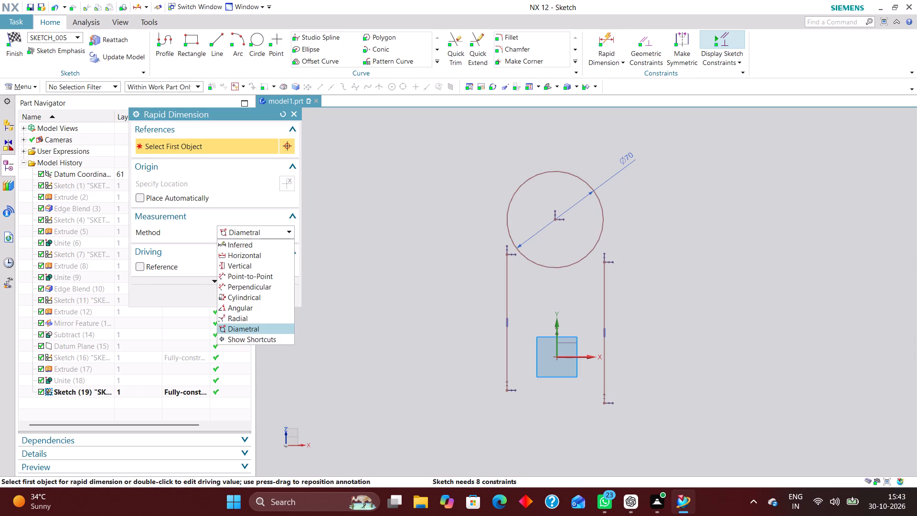
left_click(268, 241)
left_click(578, 355)
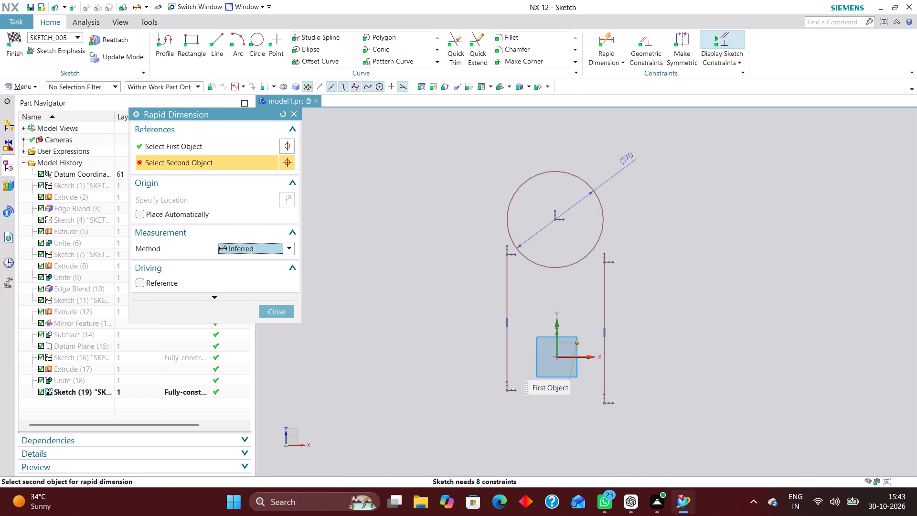
left_click(283, 113)
left_click(584, 356)
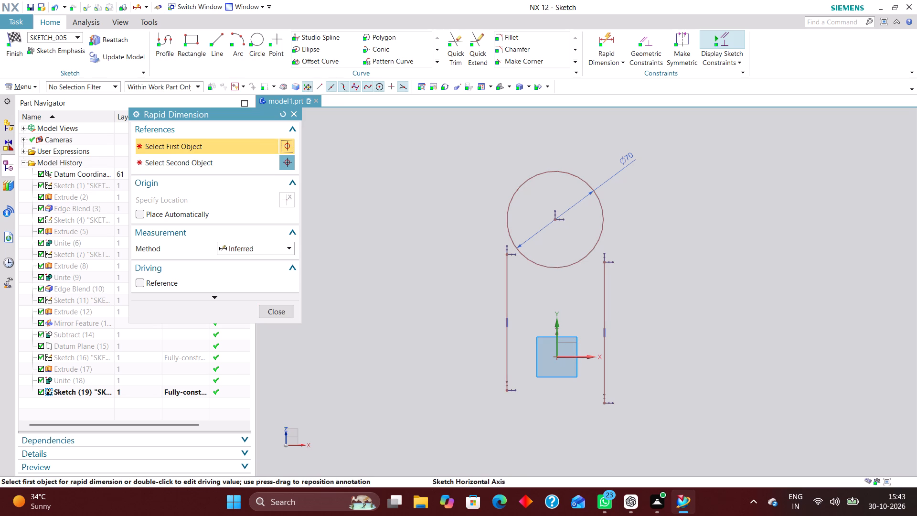
left_click(557, 216)
left_click(716, 300)
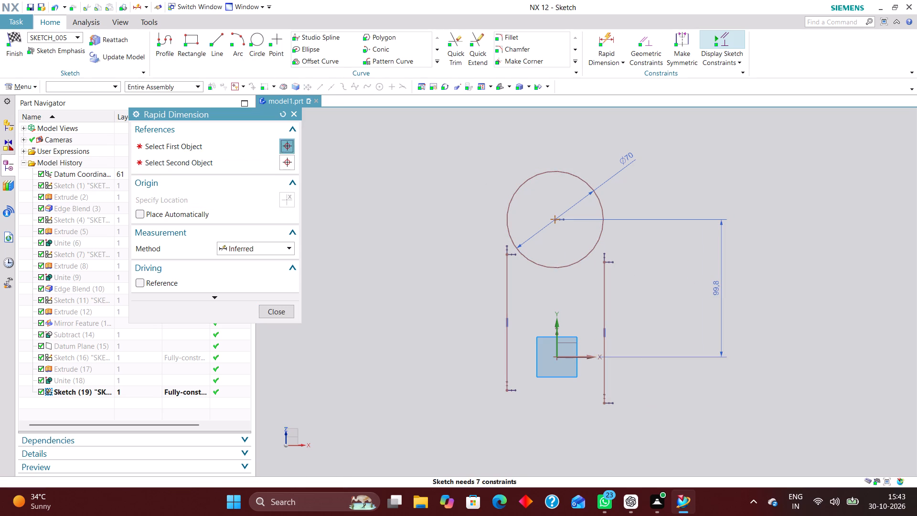
type("85")
key("Return")
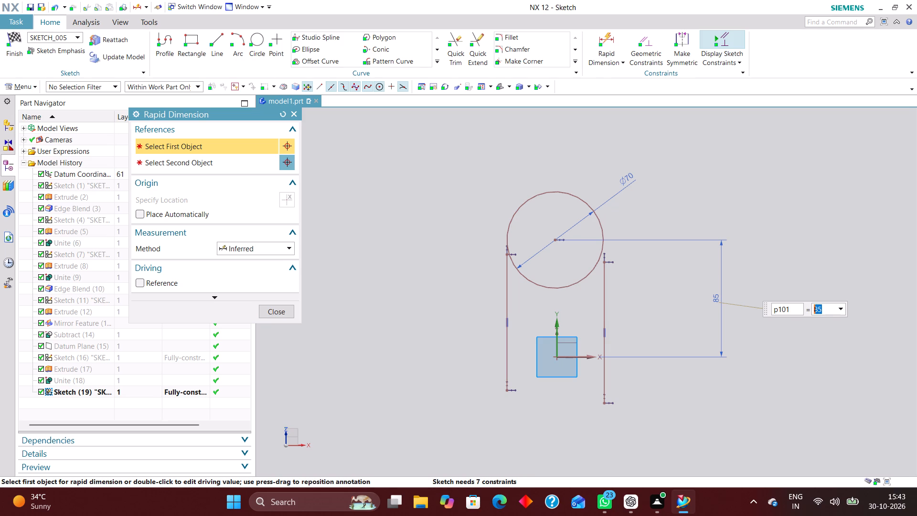
Constrain the circle's centre onto the sketch's vertical axis with Point on Curve.
left_click(652, 42)
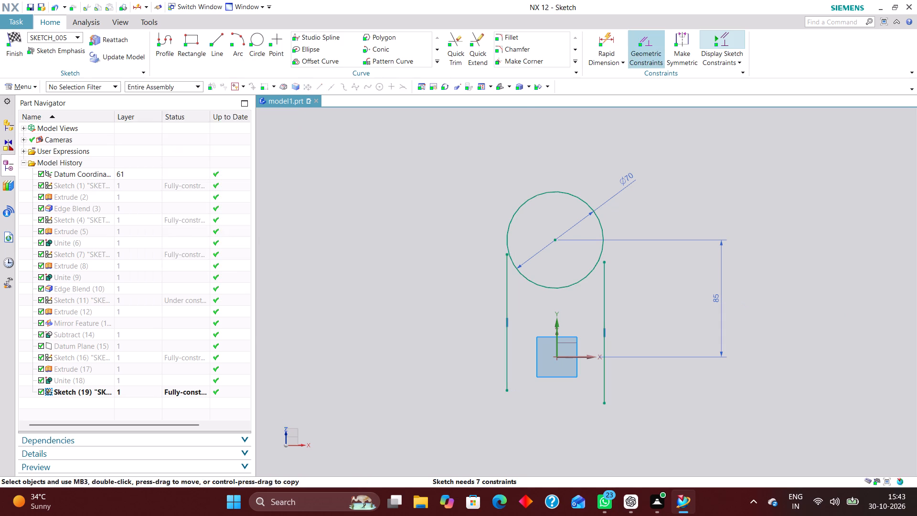
left_click(556, 241)
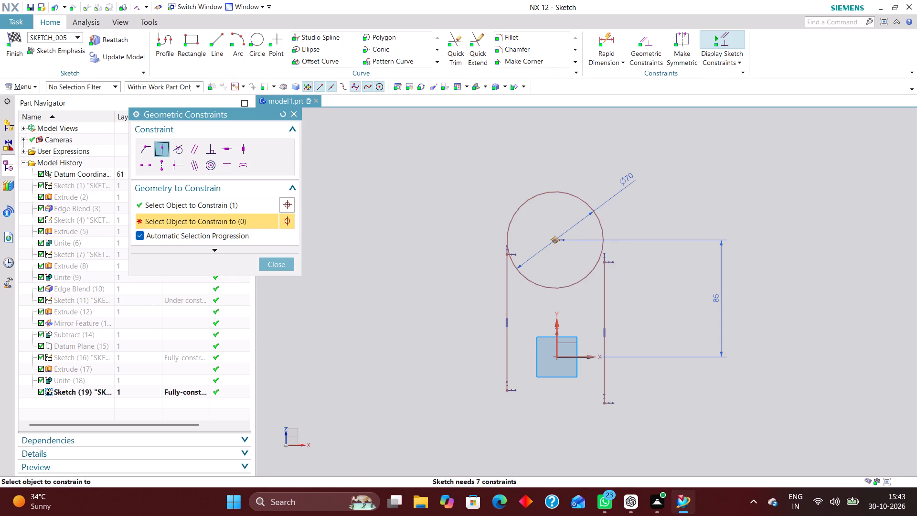
left_click(560, 323)
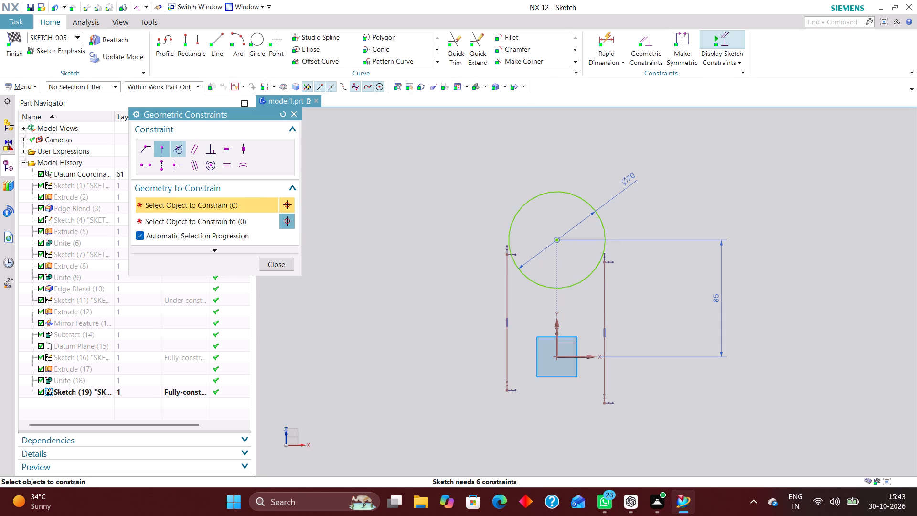
Make both vertical lines tangent to the 70 mm circle.
left_click(180, 150)
left_click(523, 208)
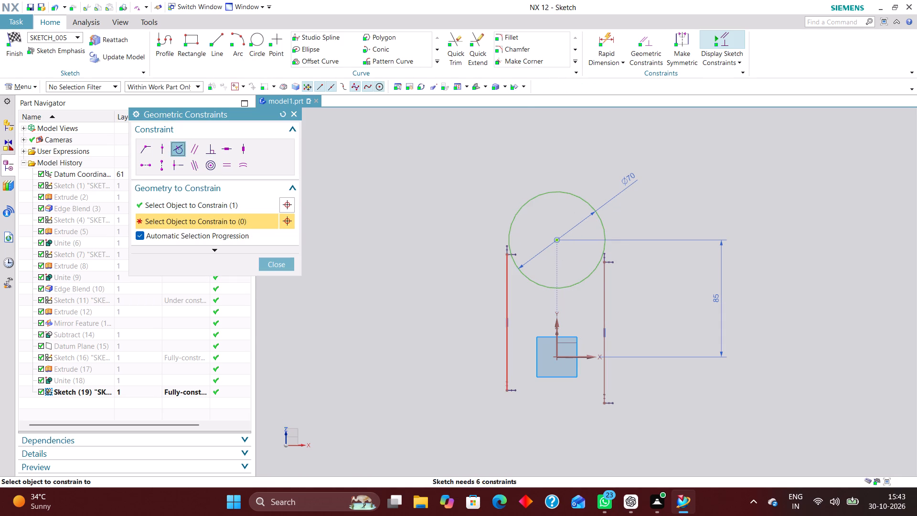
left_click(508, 267)
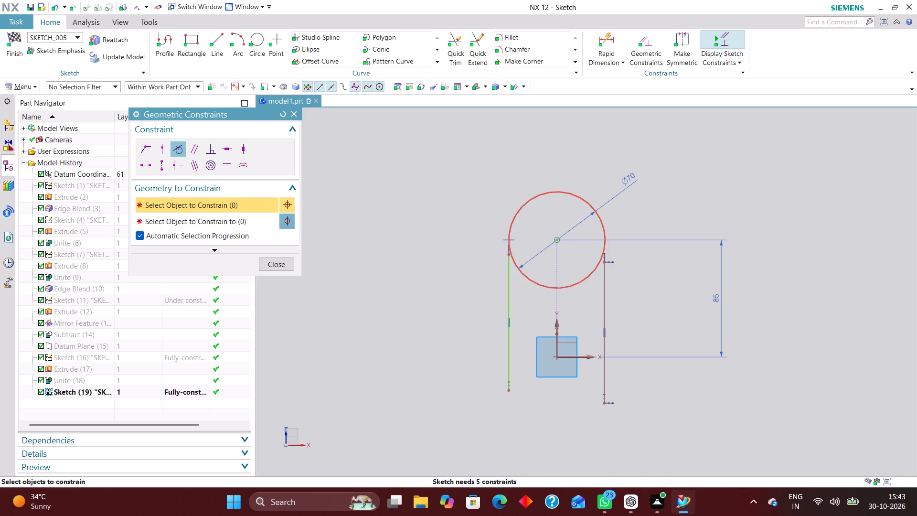
left_click(602, 223)
left_click(606, 287)
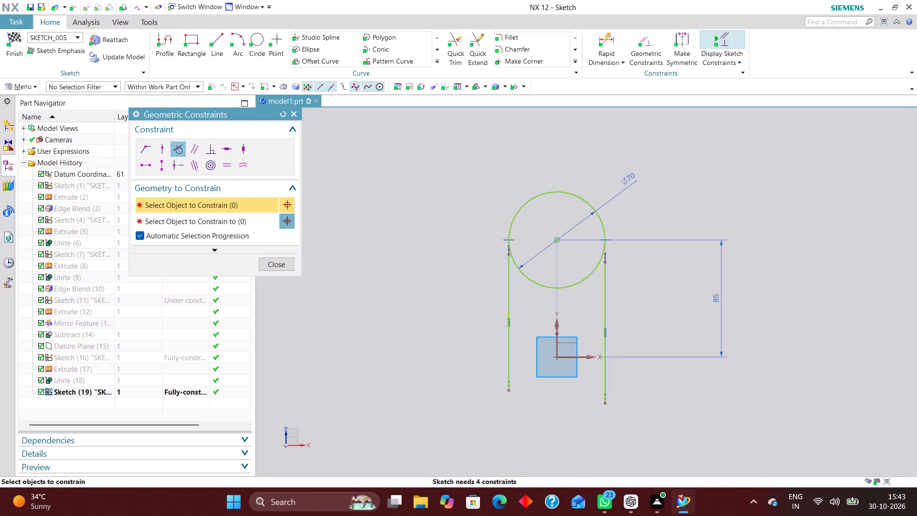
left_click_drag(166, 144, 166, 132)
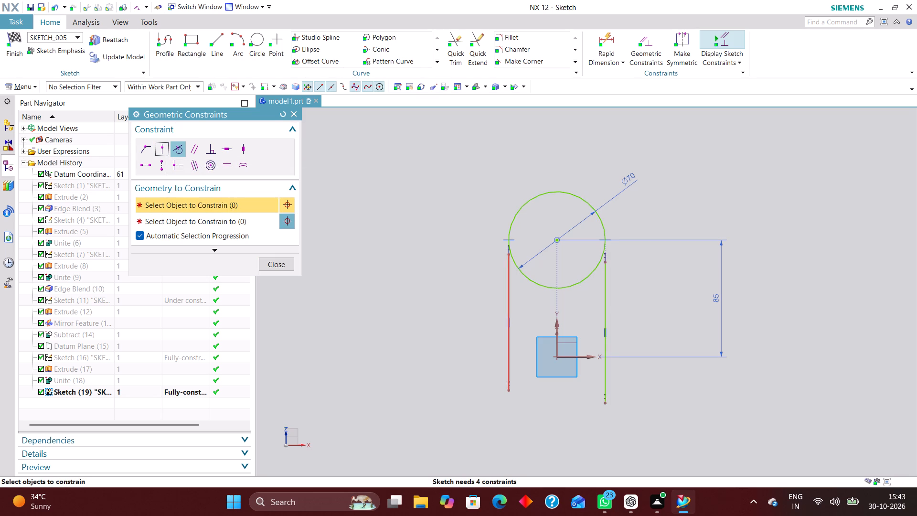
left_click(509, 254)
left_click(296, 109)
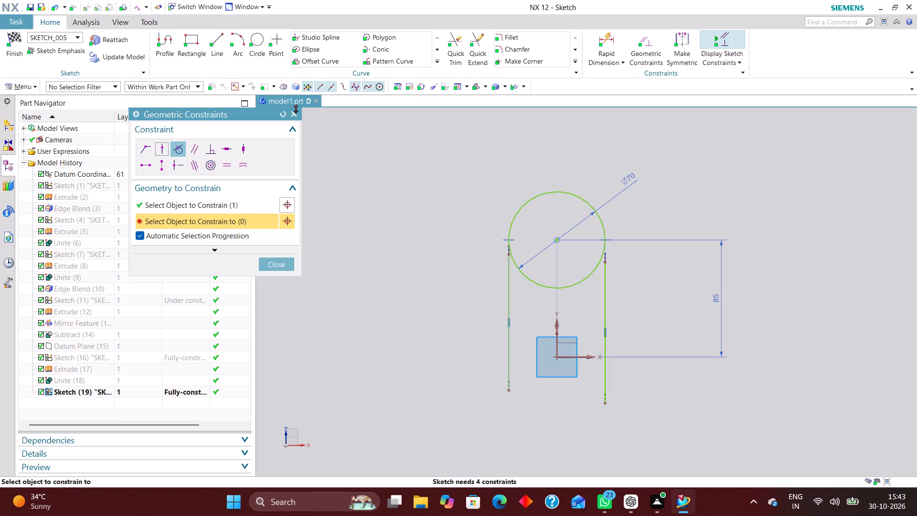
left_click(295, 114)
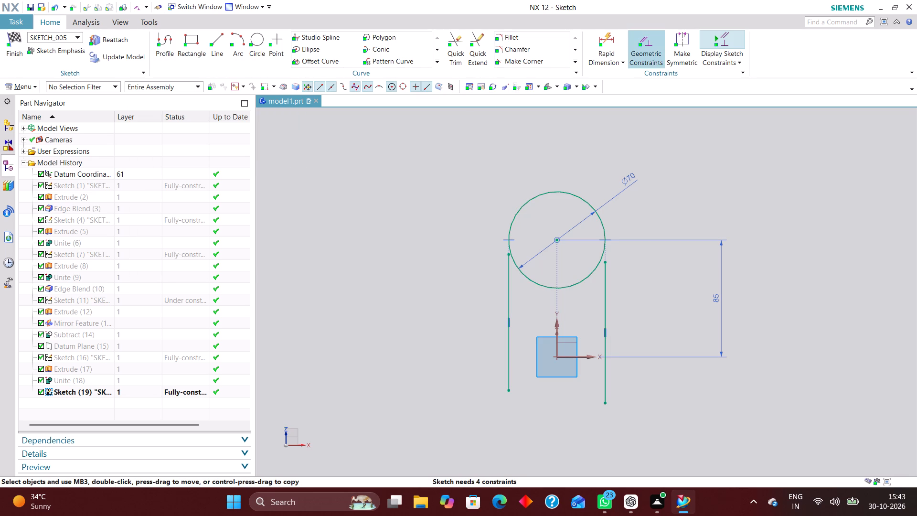
Constrain the upper endpoints of both vertical lines onto the circle with Point on Curve.
left_click(638, 41)
left_click(164, 149)
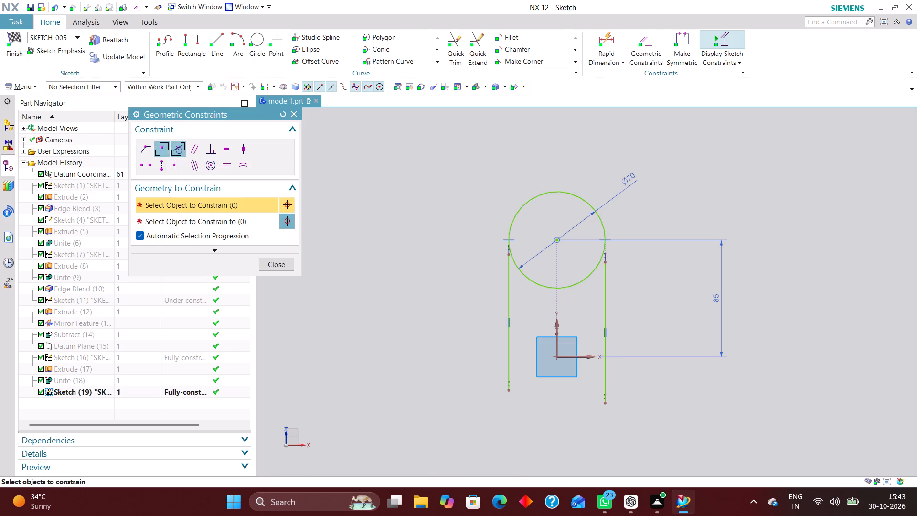
left_click(504, 253)
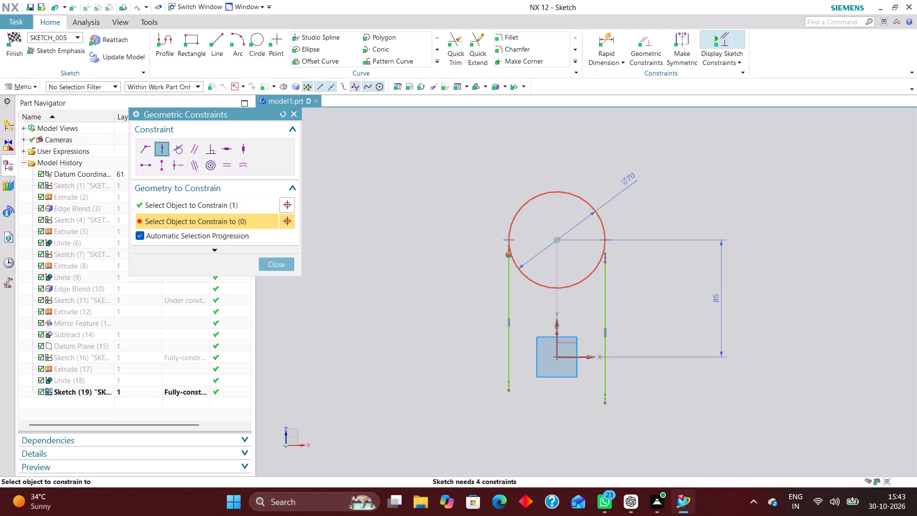
left_click(520, 213)
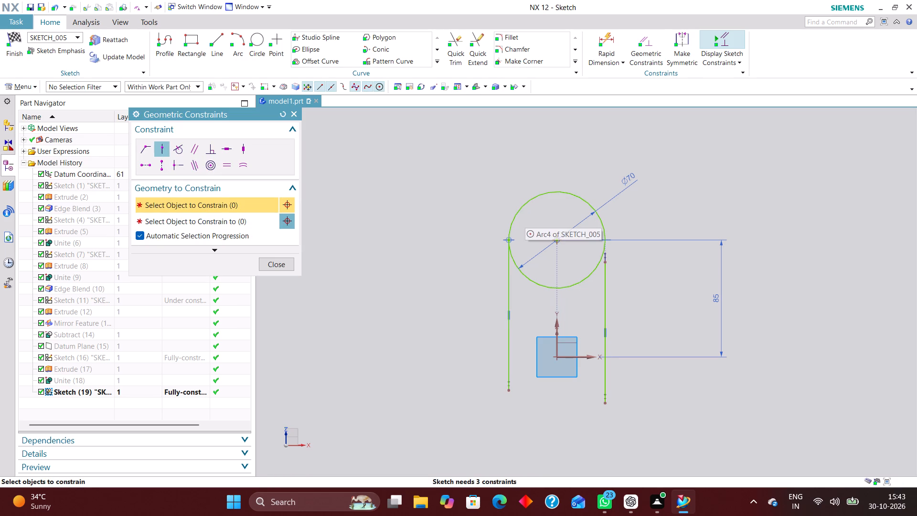
left_click(607, 258)
left_click(606, 231)
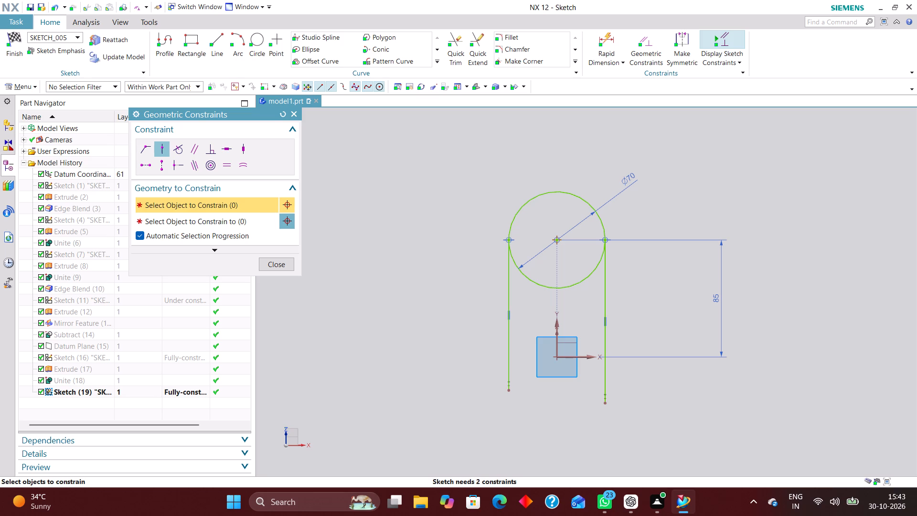
left_click(278, 263)
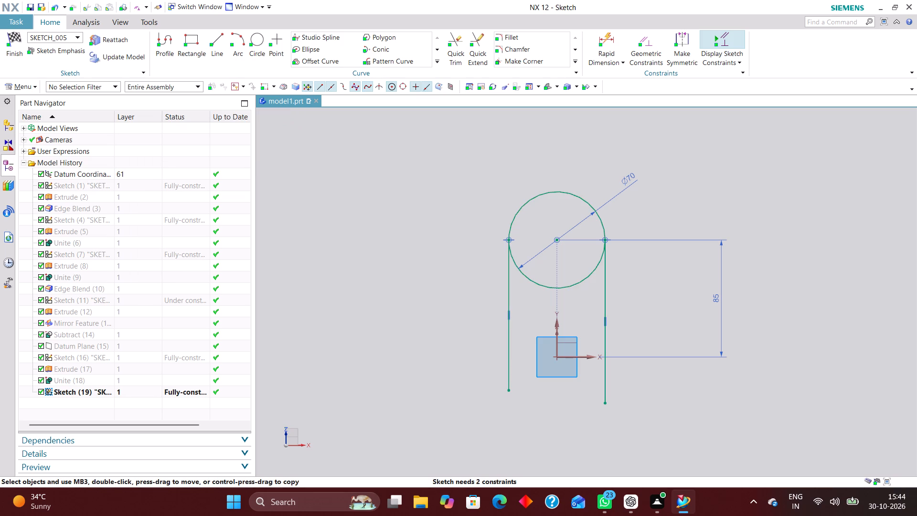
Sketch a horizontal line at about YC -7, just below the sketch's horizontal axis, extending past both vertical lines.
left_click(215, 37)
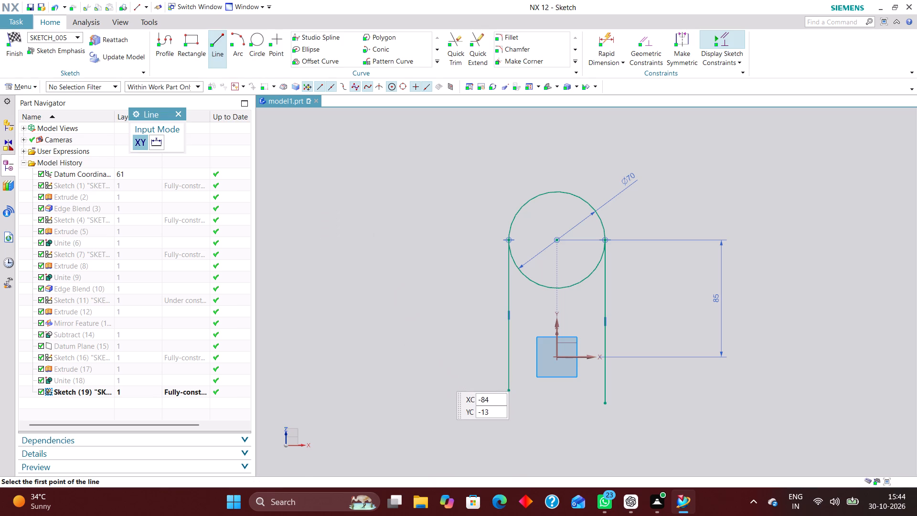
left_click(425, 366)
left_click(672, 367)
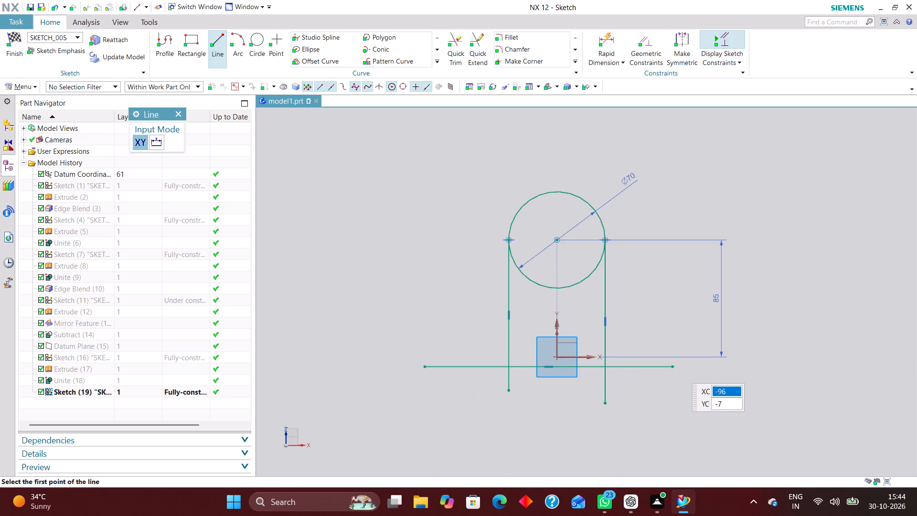
Constrain the horizontal line's midpoint onto the sketch's vertical axis and its horizontal axis with Point on Curve.
left_click(648, 45)
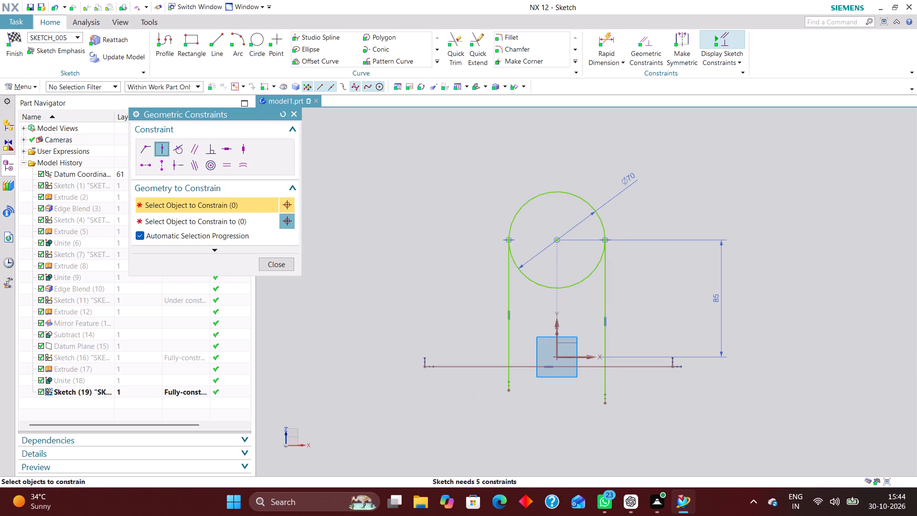
left_click(547, 366)
left_click(558, 333)
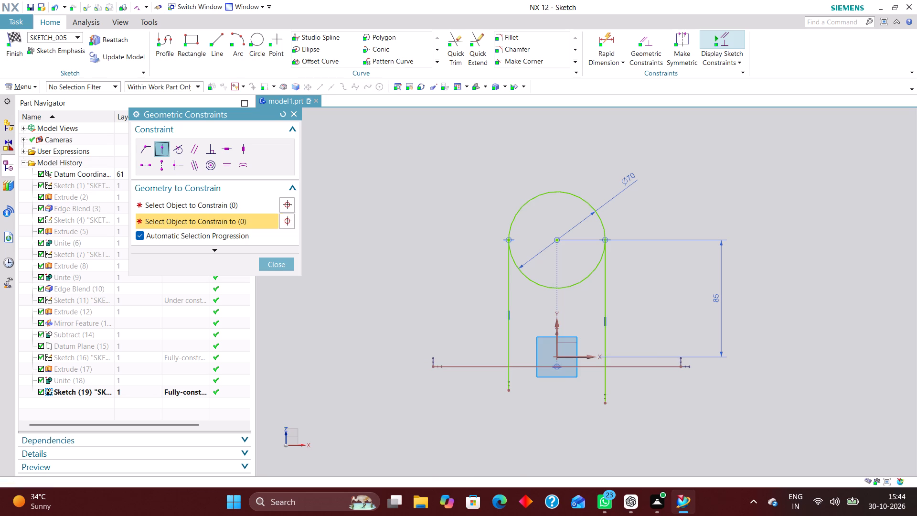
left_click(556, 365)
left_click(566, 355)
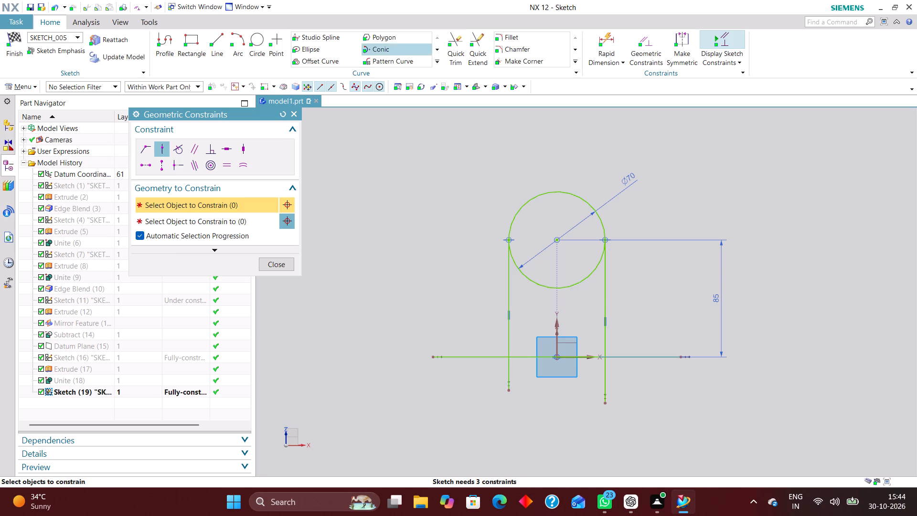
Quick Trim the overhanging ends of the horizontal and vertical lines and the circle's lower arc, and finish the sketch.
left_click(451, 41)
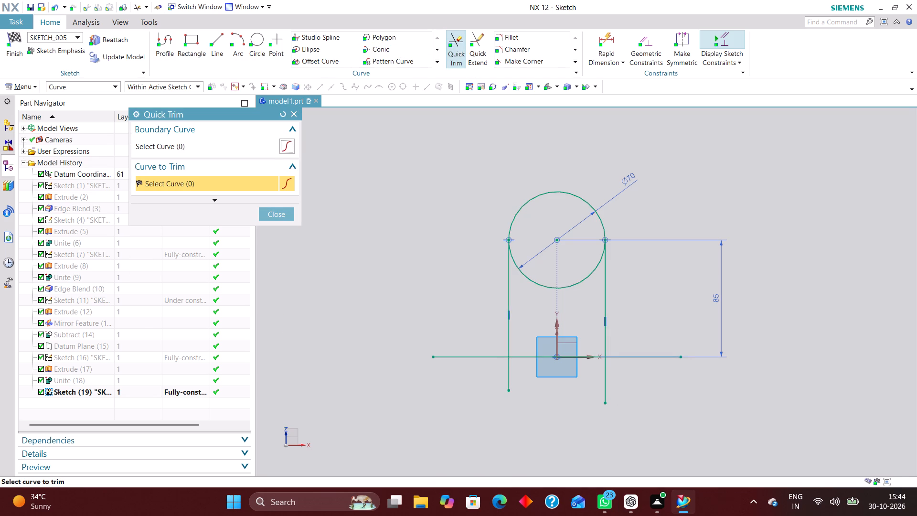
left_click(457, 357)
left_click(507, 383)
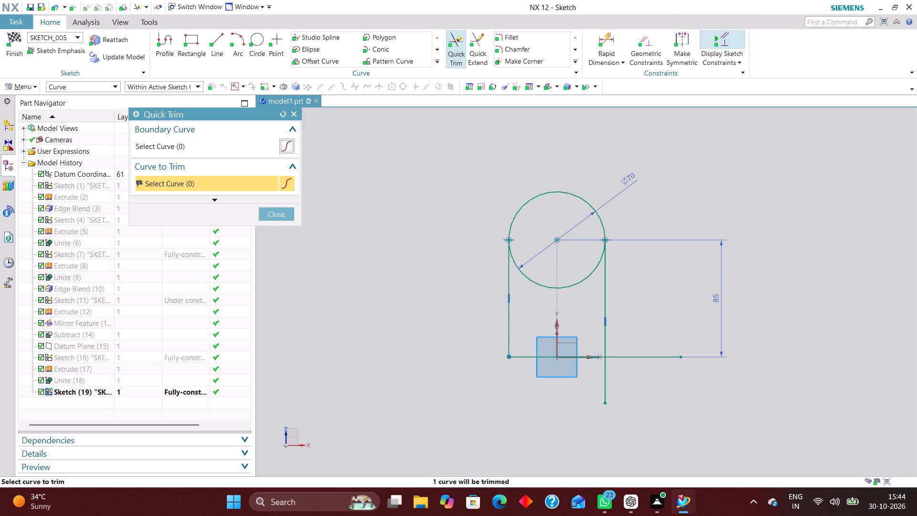
left_click(602, 381)
left_click(641, 357)
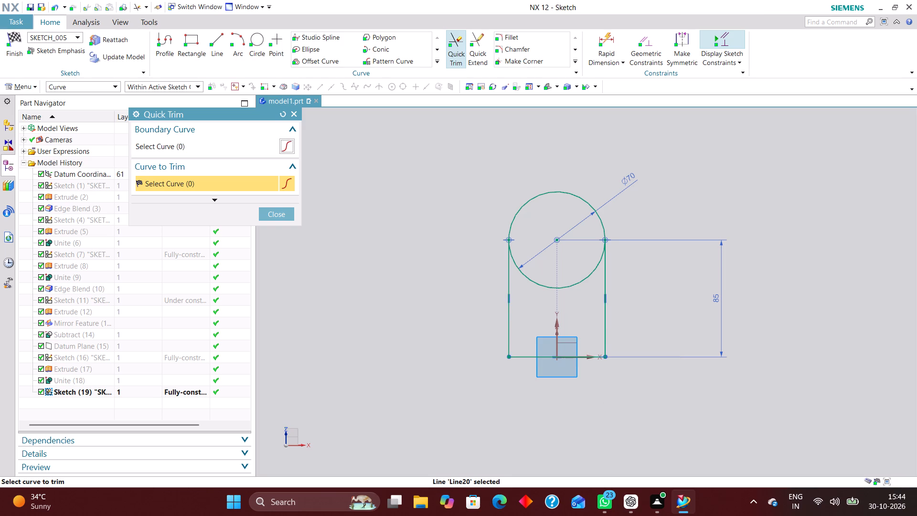
left_click(581, 282)
left_click(289, 220)
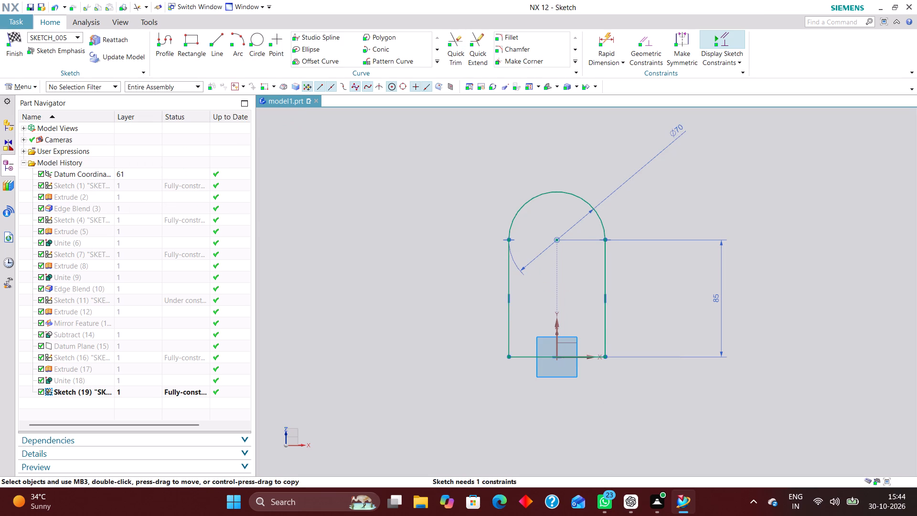
right_click(85, 376)
left_click(111, 385)
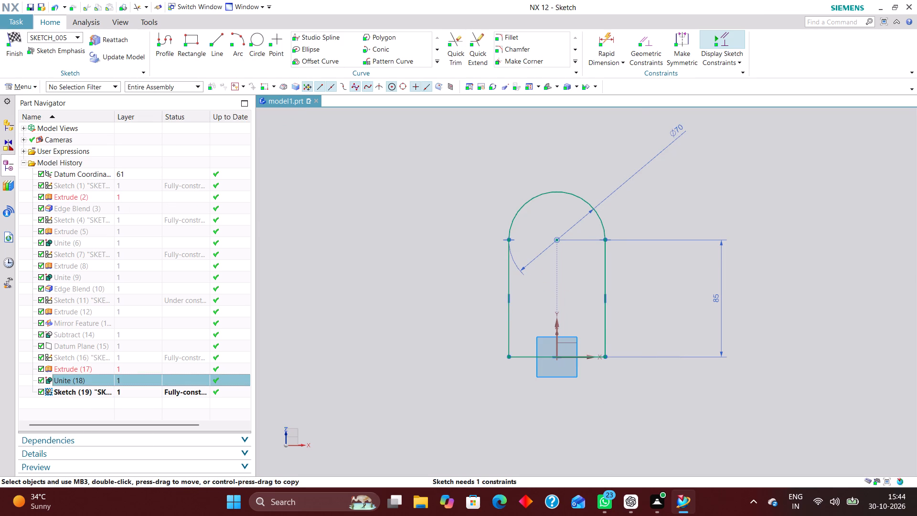
left_click(21, 41)
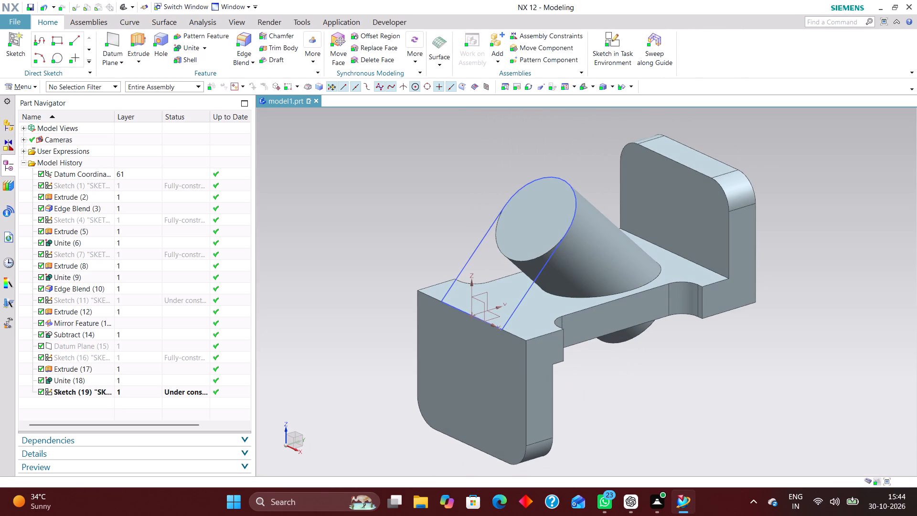
Extrude the arched profile with the direction reversed so it runs along the angled cylinder into the bracket.
left_click(142, 36)
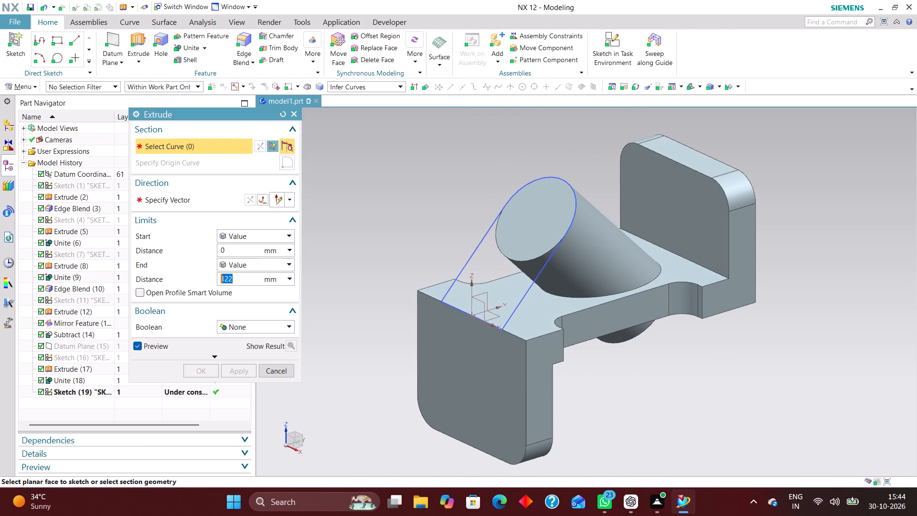
left_click(536, 277)
left_click(257, 142)
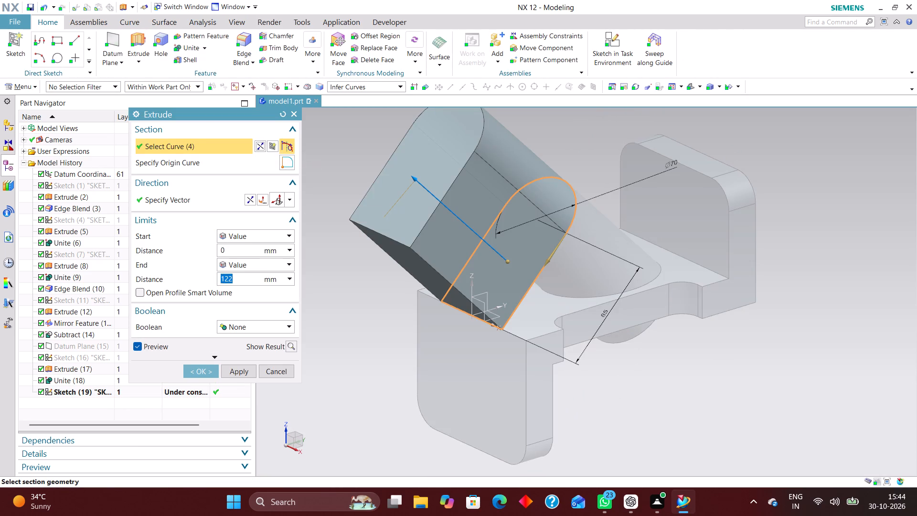
left_click(262, 144)
left_click(251, 195)
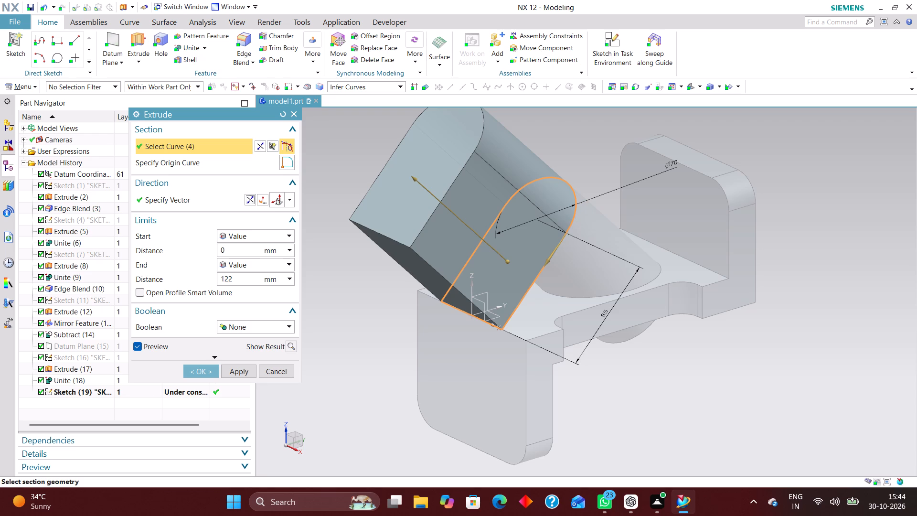
right_click_drag(777, 364, 655, 365)
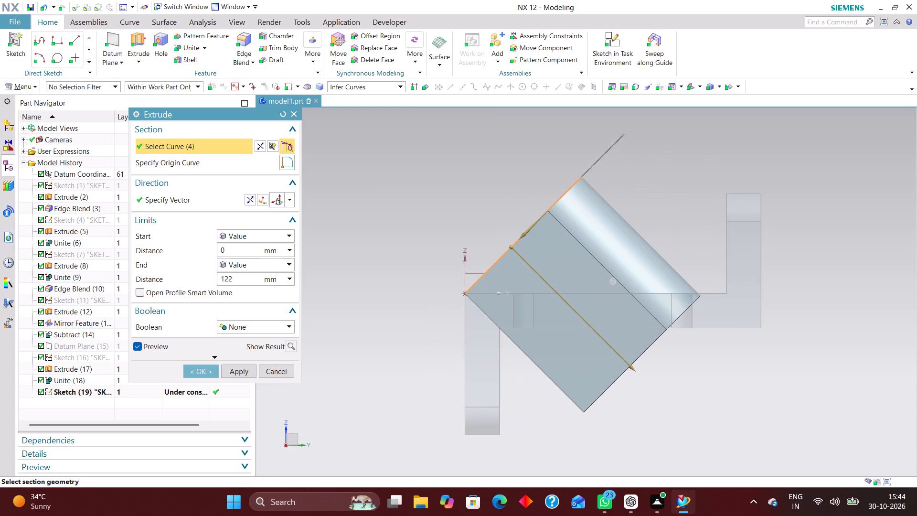
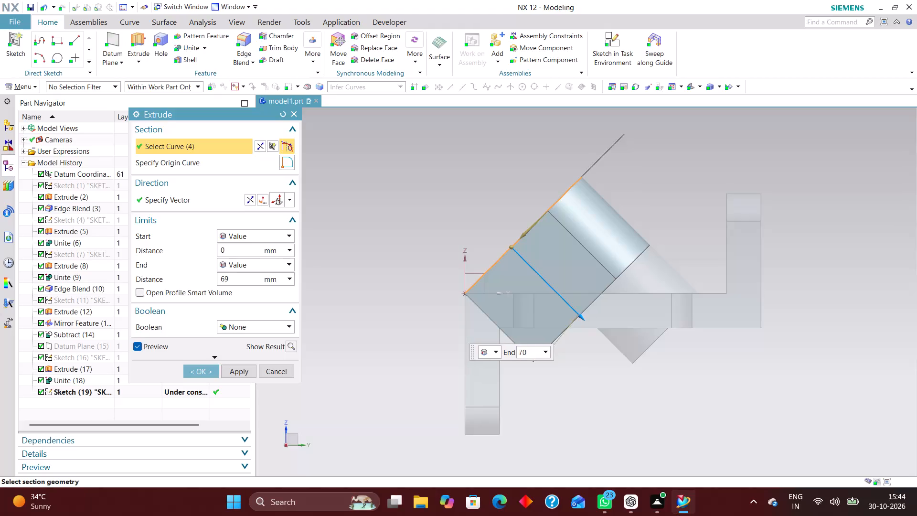
Accept the arched profile's extrusion at 68 mm as a separate body.
left_click(193, 376)
Unite the arched extrusion with the bracket body, using the bracket as the target.
middle_click_drag(623, 372, 619, 338)
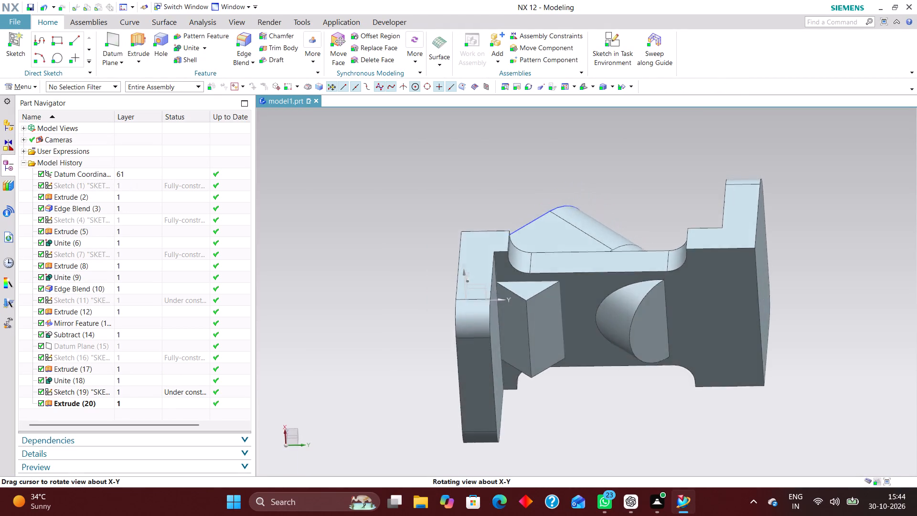
middle_click_drag(619, 338, 626, 399)
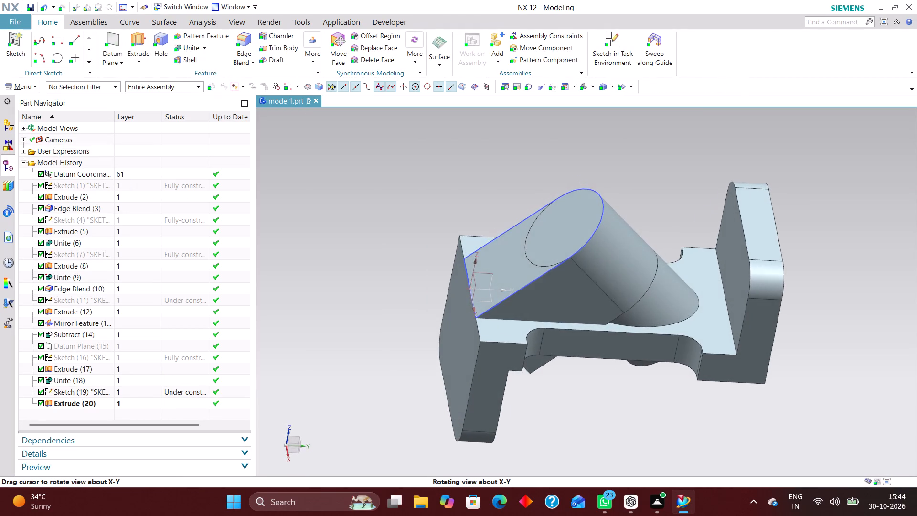
middle_click_drag(626, 399, 626, 396)
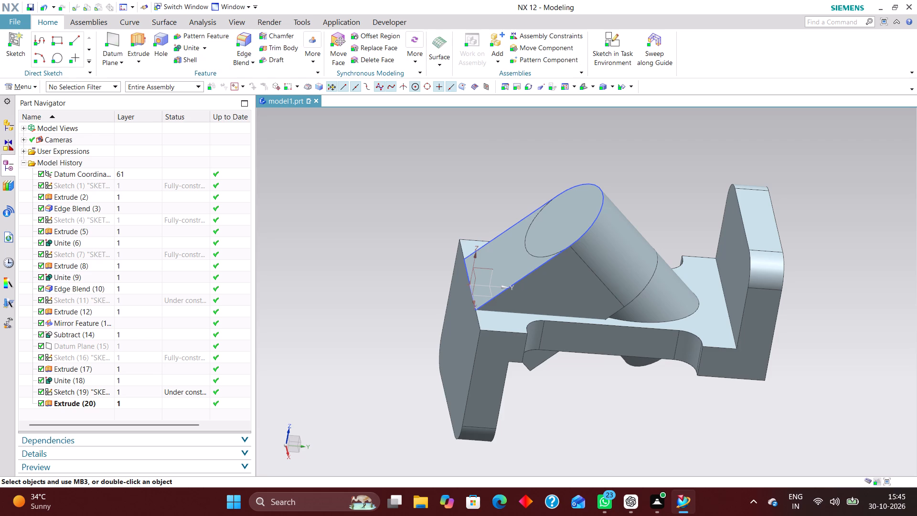
left_click(192, 46)
left_click(489, 416)
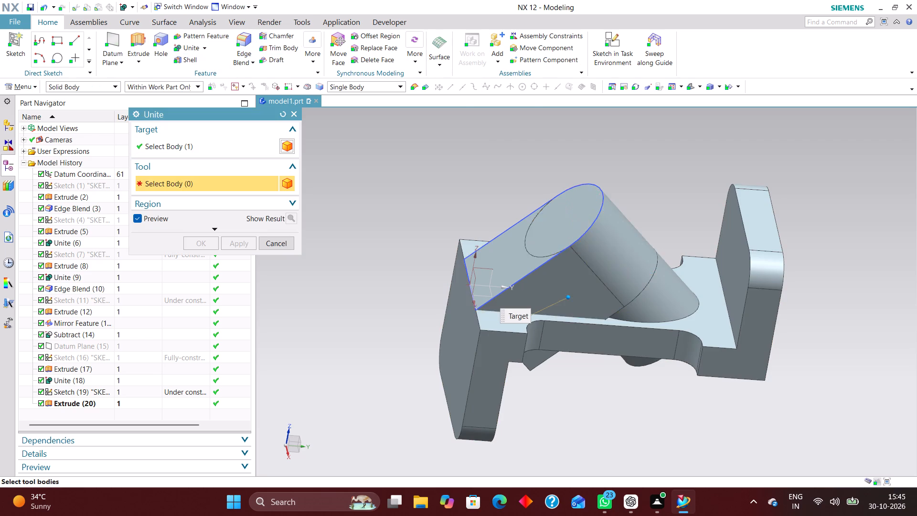
left_click(519, 284)
left_click(204, 244)
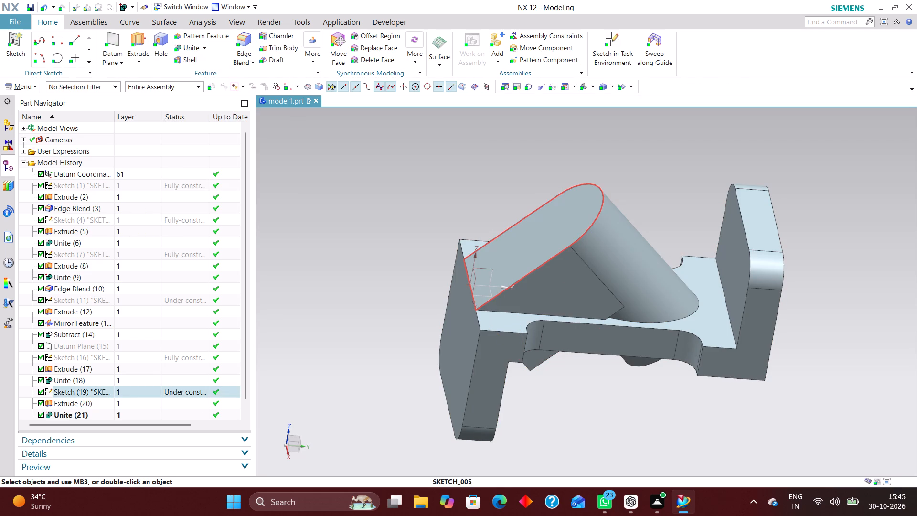
Edit the arched extrusion's Unite to define regions and remove the wedge protruding beneath the bracket plate.
right_click_drag(543, 263, 544, 302)
middle_click_drag(652, 440, 657, 415)
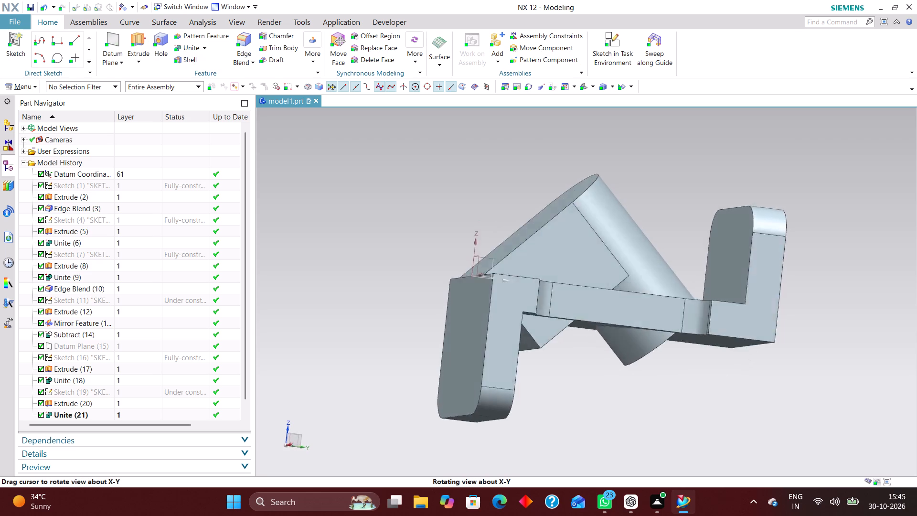
middle_click_drag(657, 415, 633, 406)
middle_click_drag(635, 405, 642, 416)
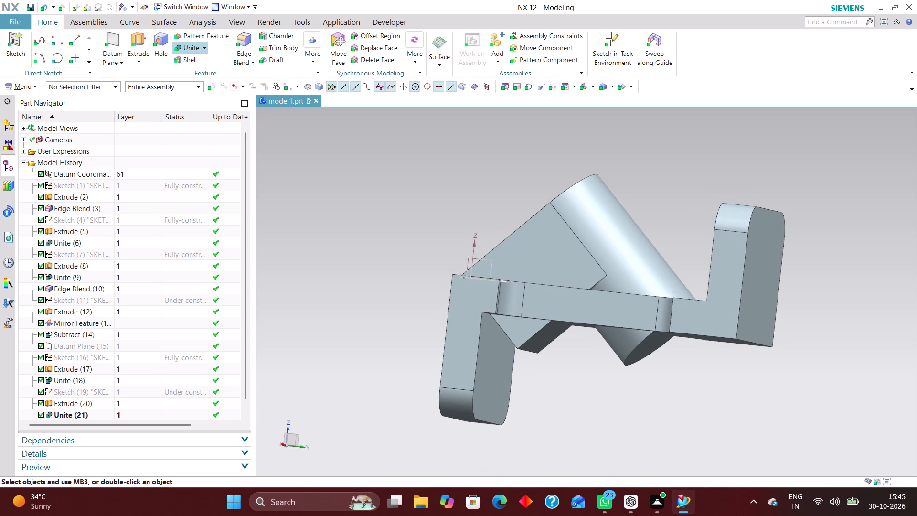
scroll(109, 442, "down", 2)
left_click(96, 416)
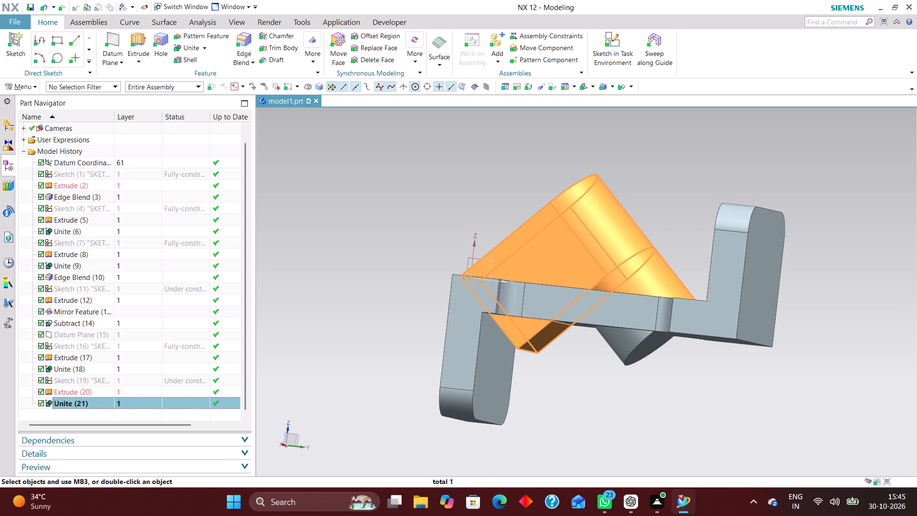
right_click(102, 401)
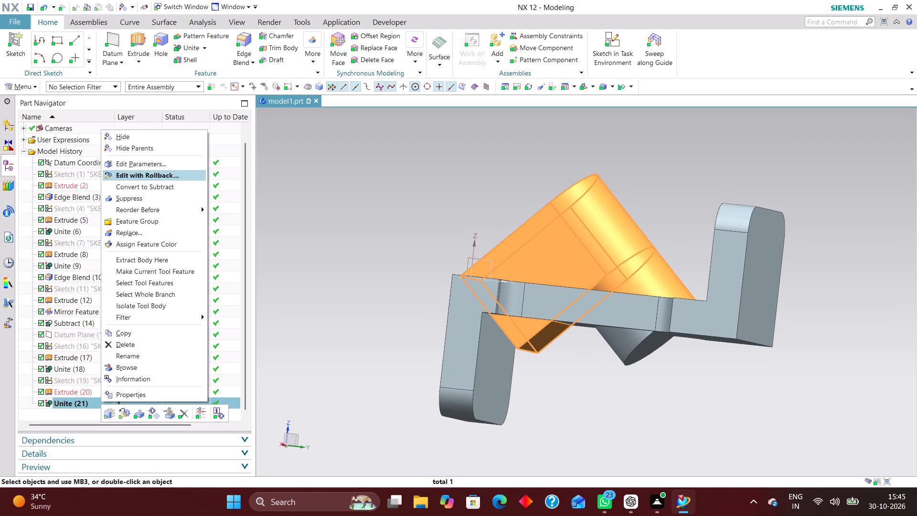
left_click(160, 176)
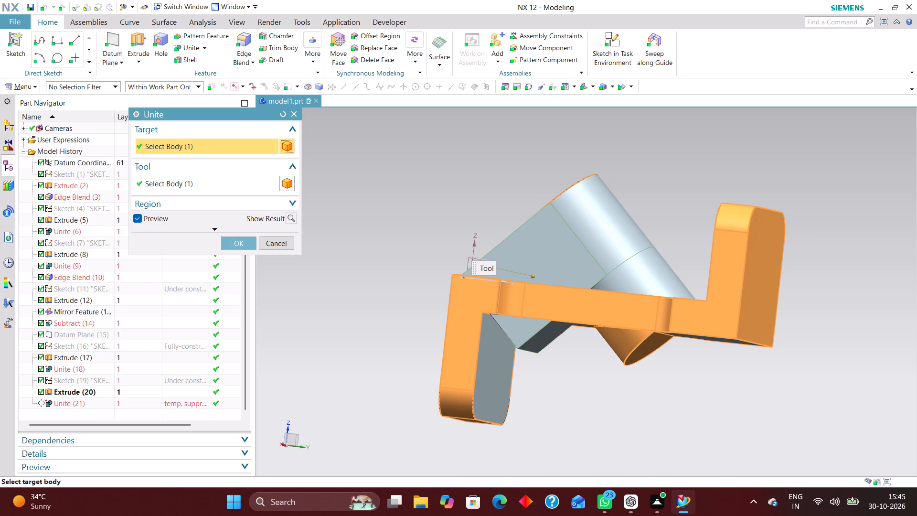
left_click(294, 202)
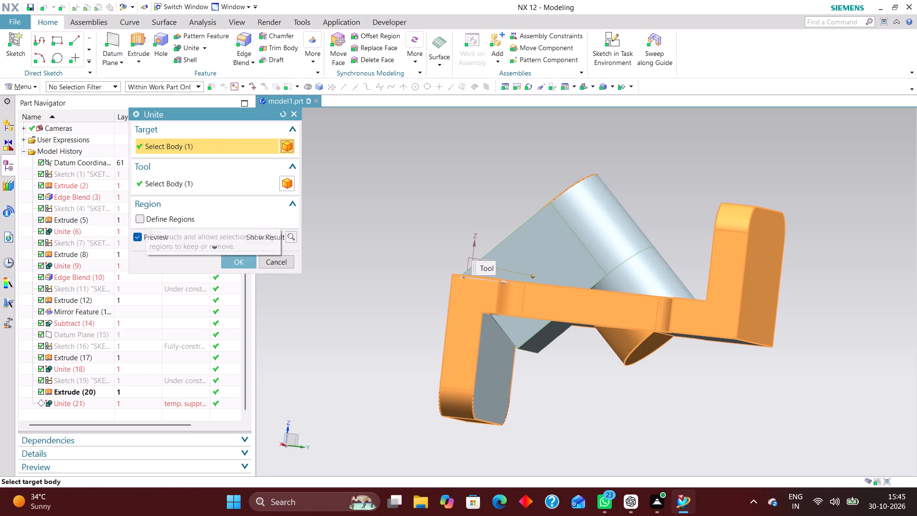
left_click(143, 216)
left_click(181, 260)
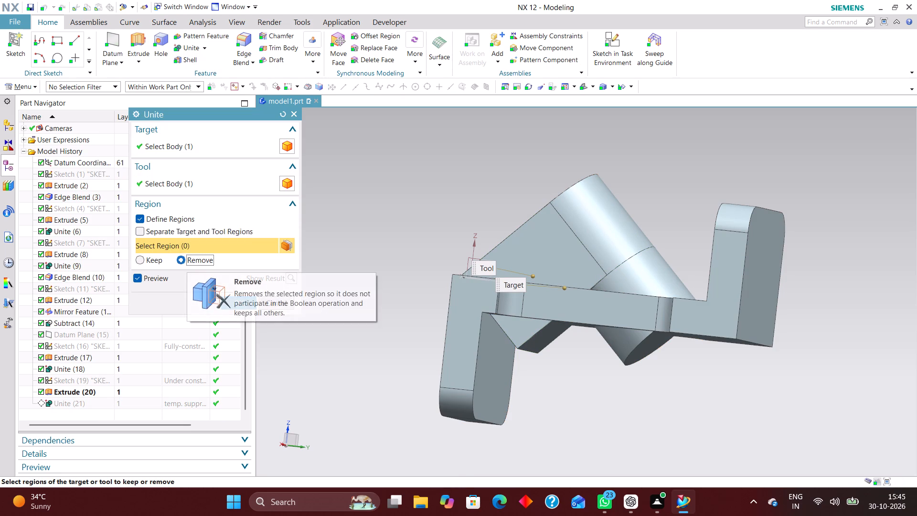
left_click(526, 332)
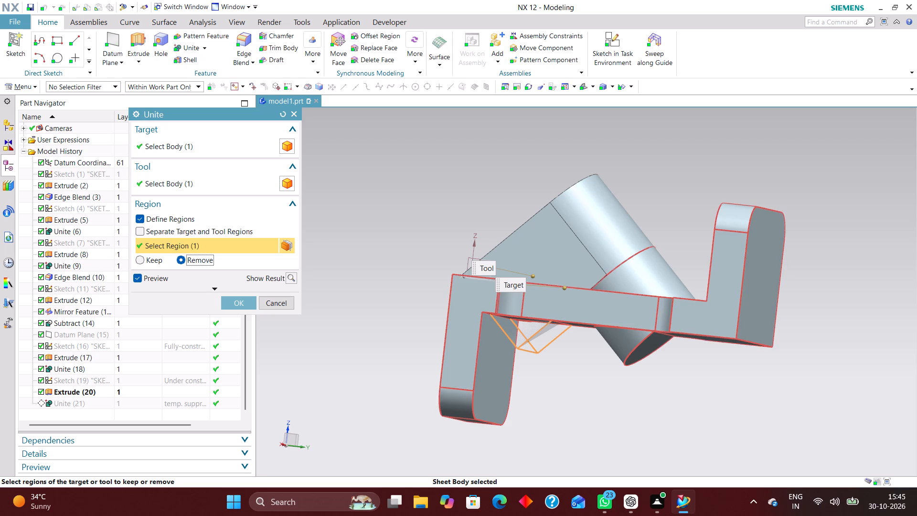
left_click(238, 305)
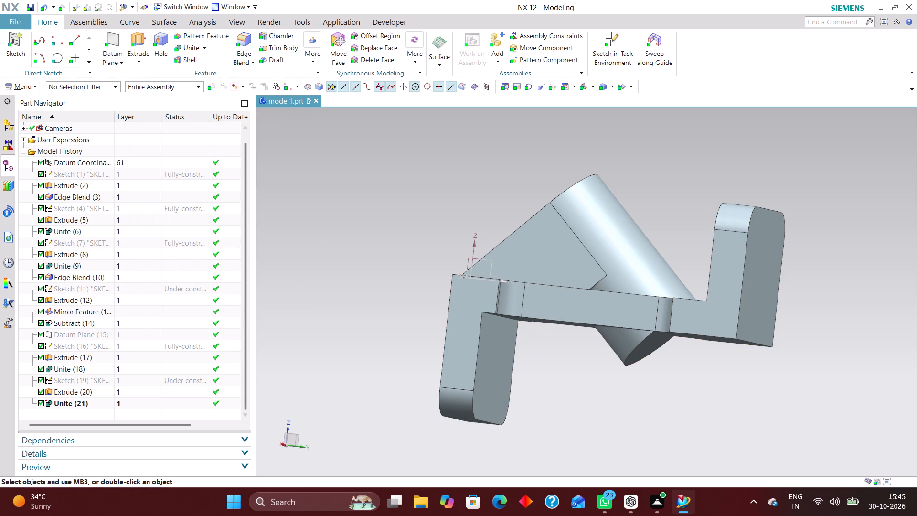
Edit the angled cylinder's Unite to define regions and remove the cylinder end protruding beneath the bracket plate.
left_click(84, 370)
right_click(93, 372)
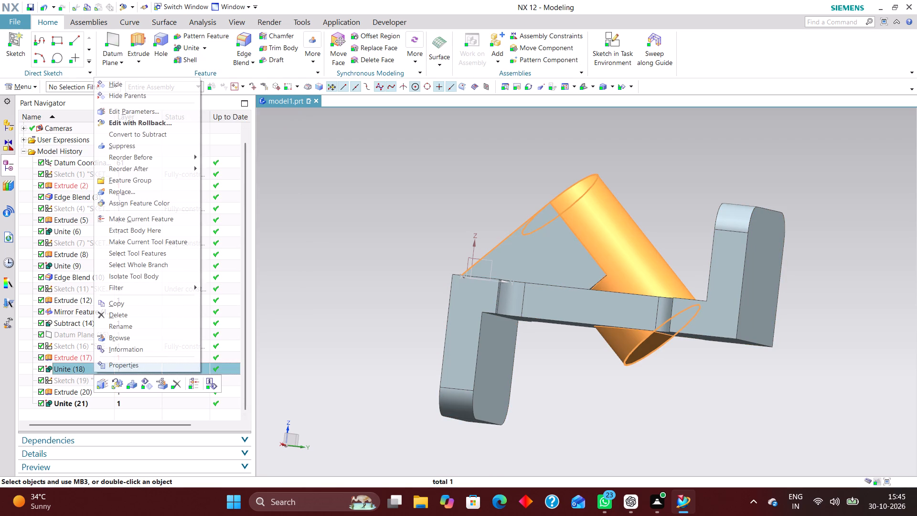
left_click(163, 125)
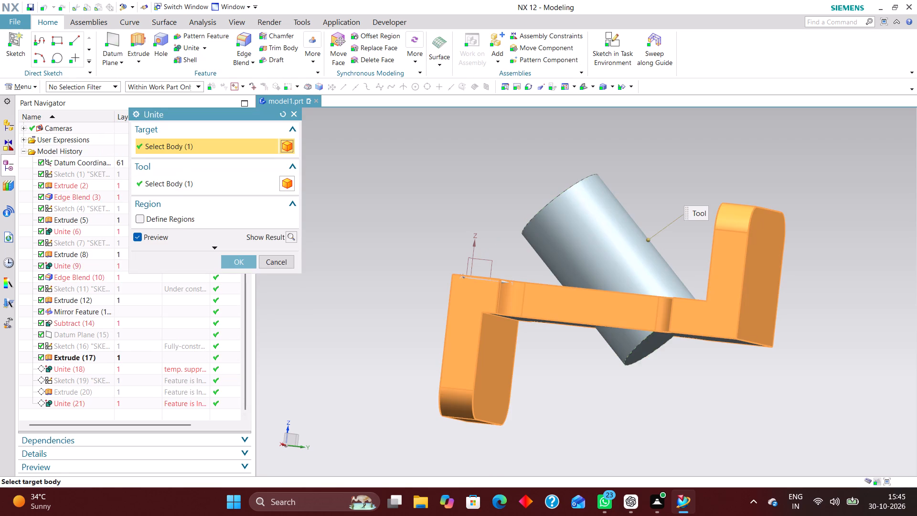
left_click(140, 219)
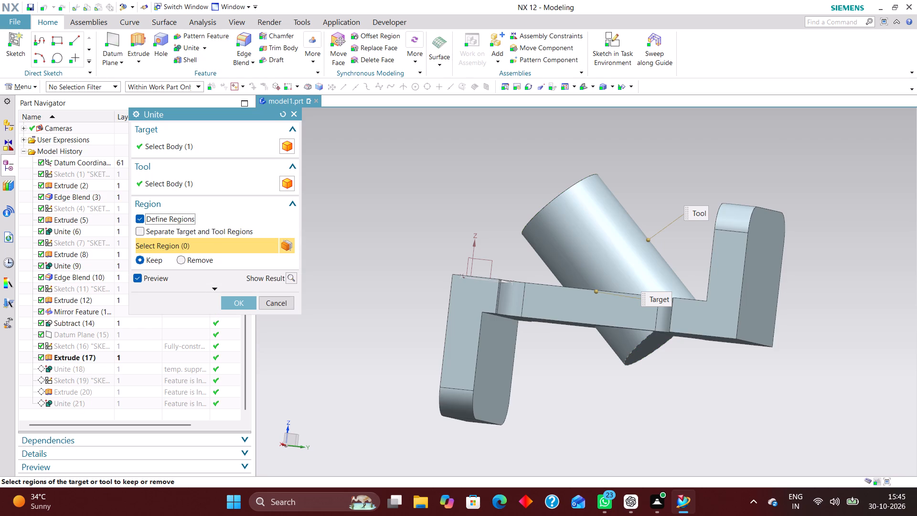
left_click(181, 257)
left_click(642, 355)
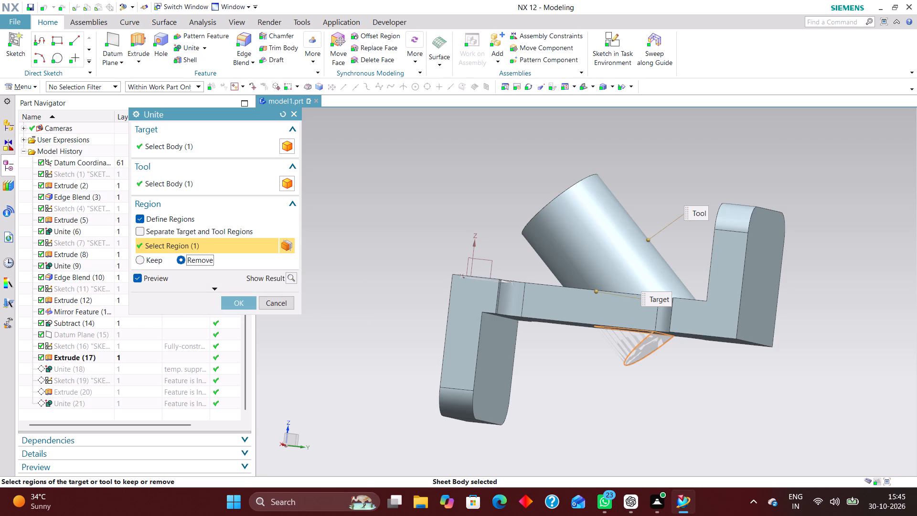
left_click(240, 301)
Lengthen the arched profile's extrusion to beyond 82 mm so its end passes the underside of the bracket plate.
middle_click_drag(565, 398, 577, 439)
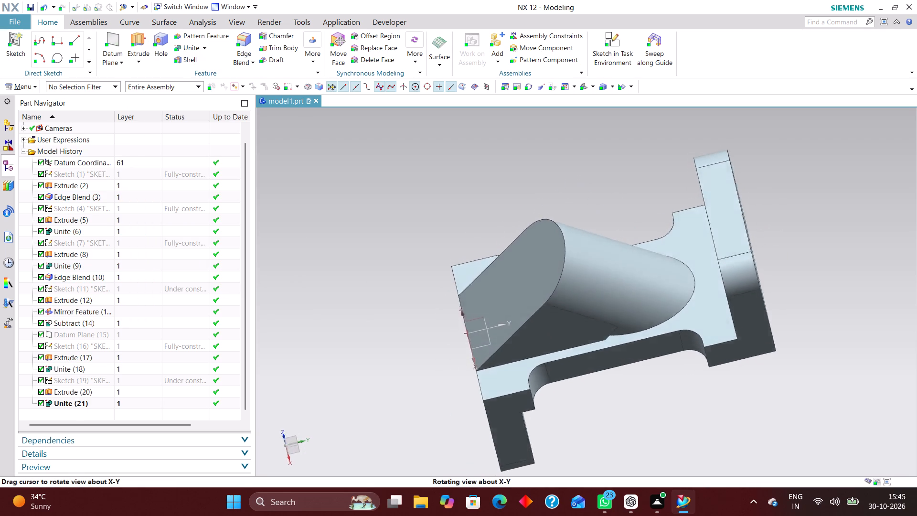
middle_click_drag(577, 439, 566, 431)
scroll(597, 337, "up", 5)
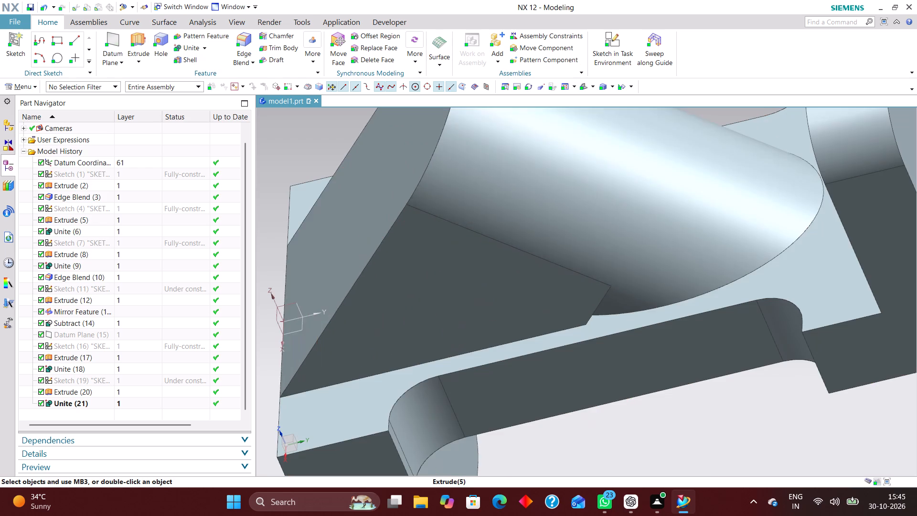
scroll(599, 362, "down", 2)
double_click(487, 332)
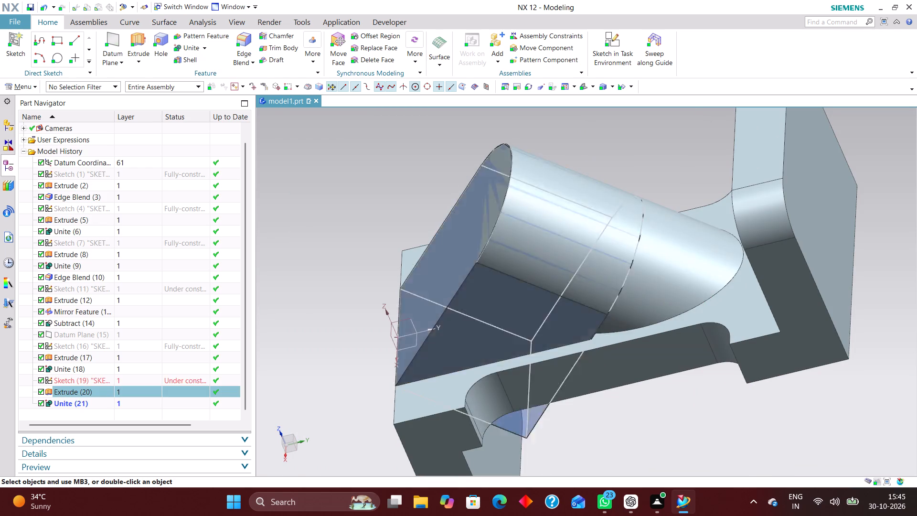
middle_click_drag(642, 421, 629, 379)
right_click_drag(737, 415, 632, 413)
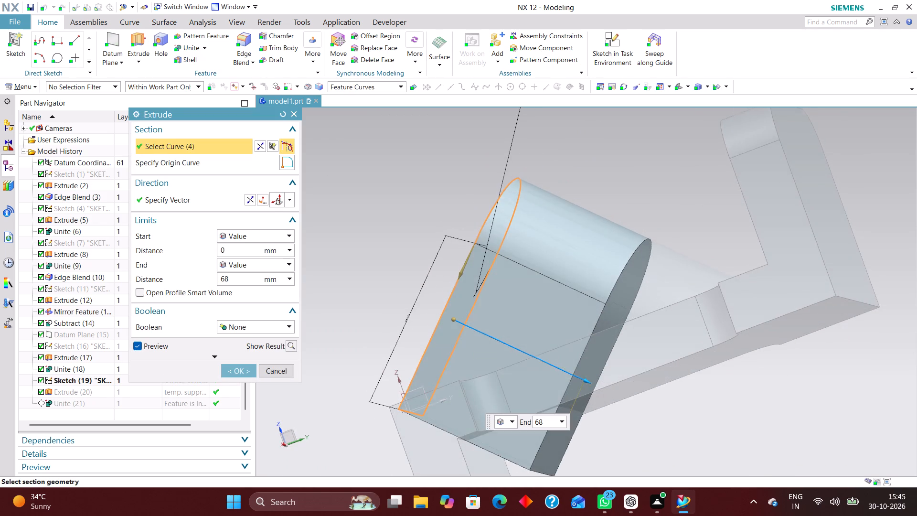
left_click_drag(554, 365, 574, 387)
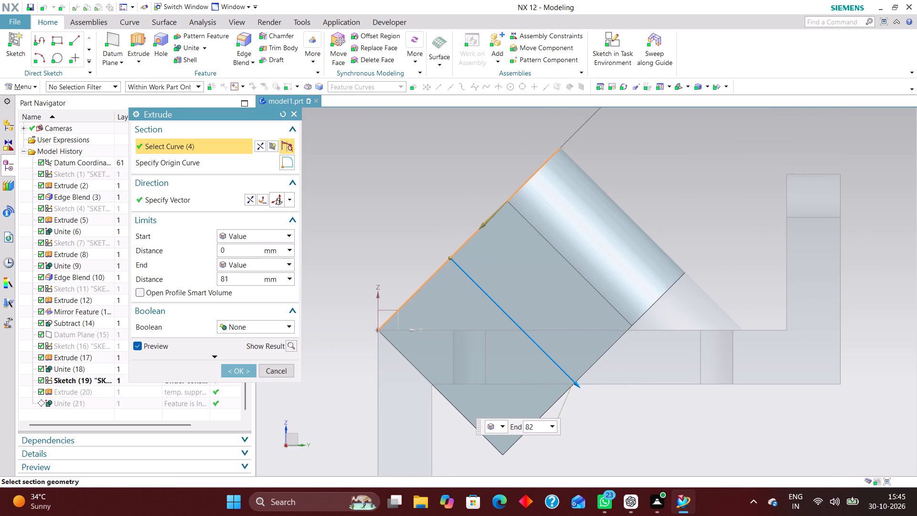
left_click_drag(574, 387, 579, 394)
left_click(234, 371)
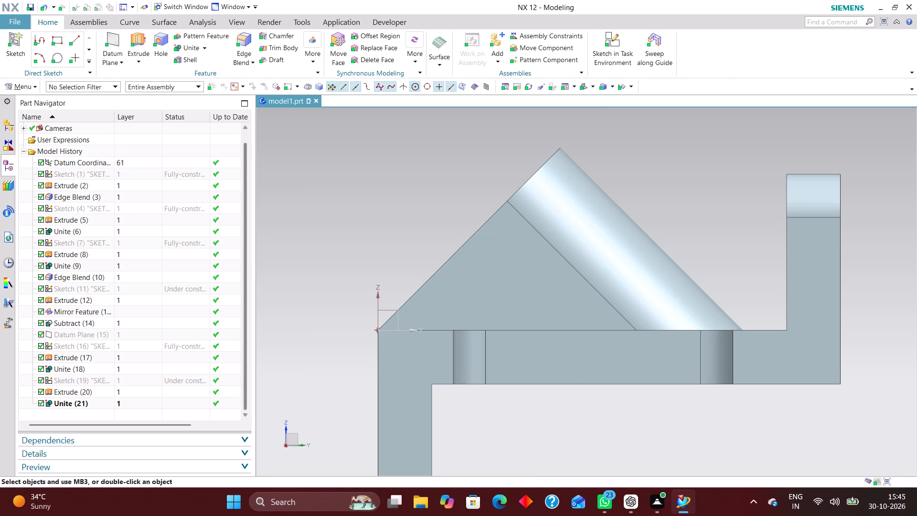
Inspect the bracket from below and above, and return to a standard 3D view.
middle_click_drag(658, 398, 665, 364)
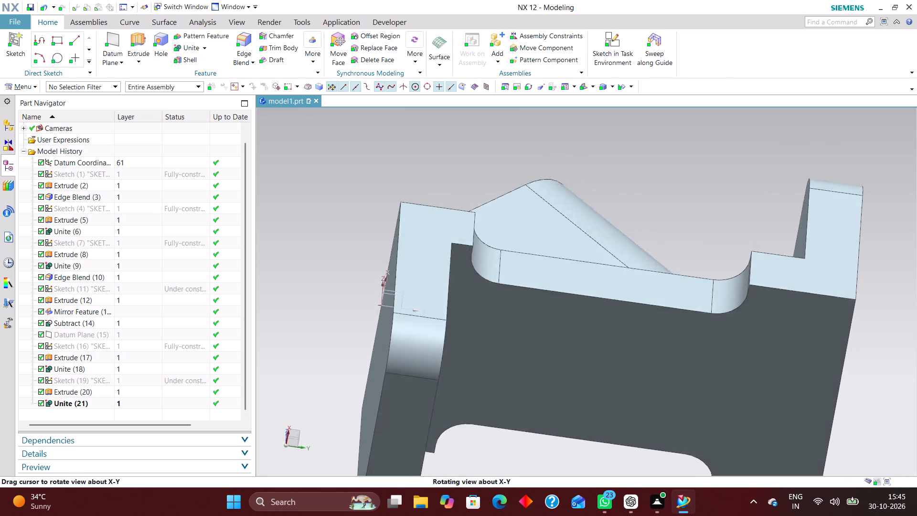
middle_click_drag(665, 364, 684, 429)
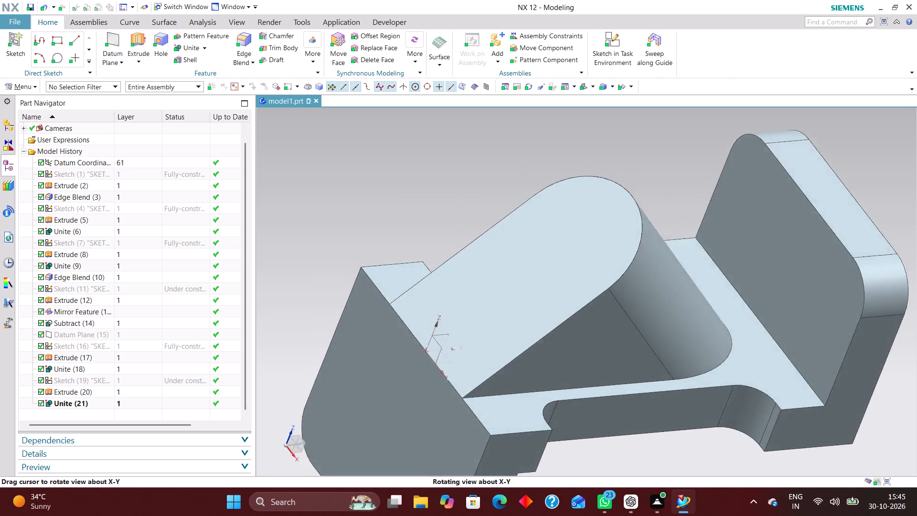
middle_click_drag(684, 429, 674, 432)
left_click(584, 88)
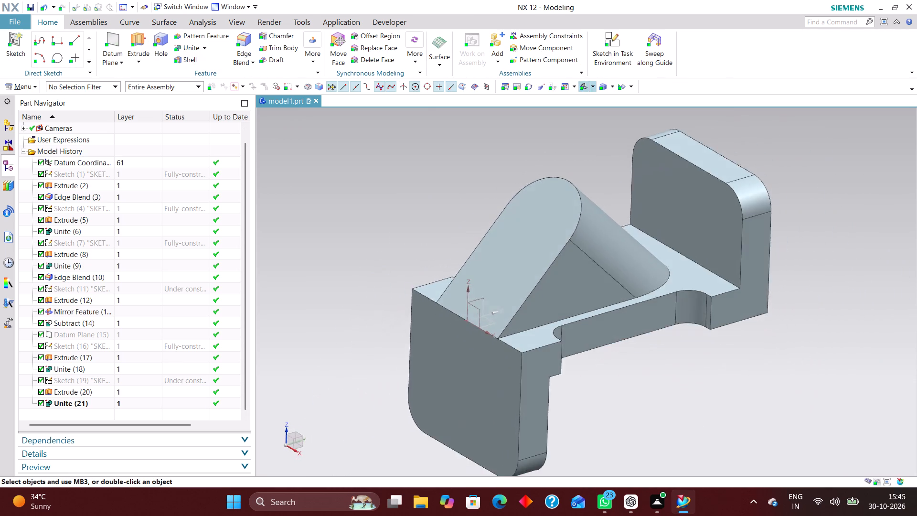
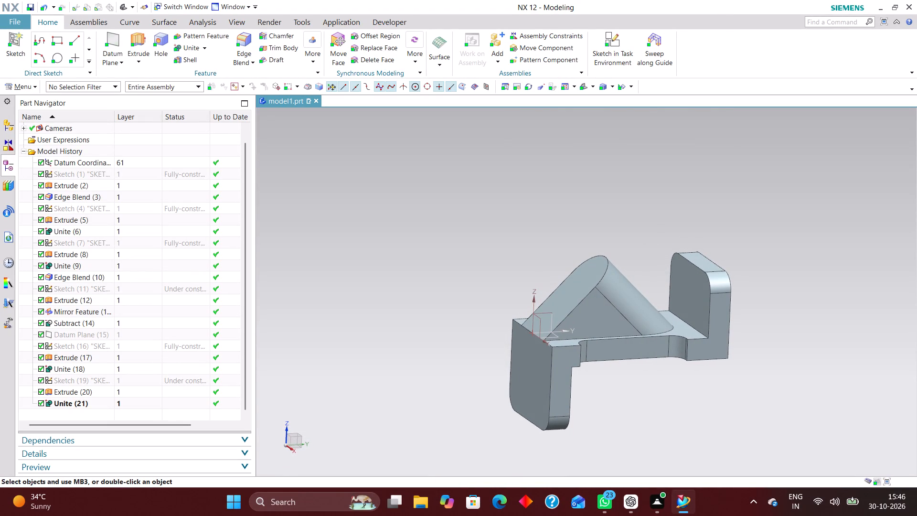
Start a sketch on the inclined datum plane that carries the arched support's slanted face.
scroll(672, 410, "down", 1)
scroll(672, 406, "up", 2)
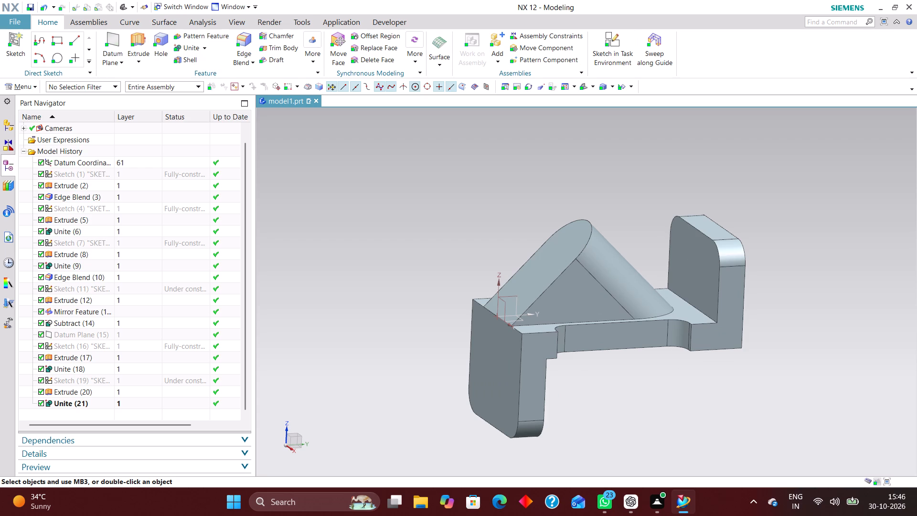
left_click(613, 40)
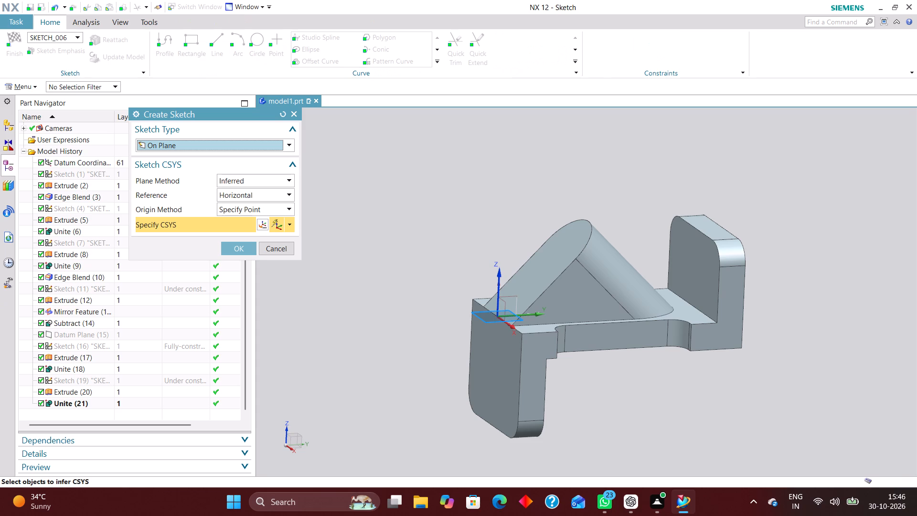
scroll(97, 403, "down", 3)
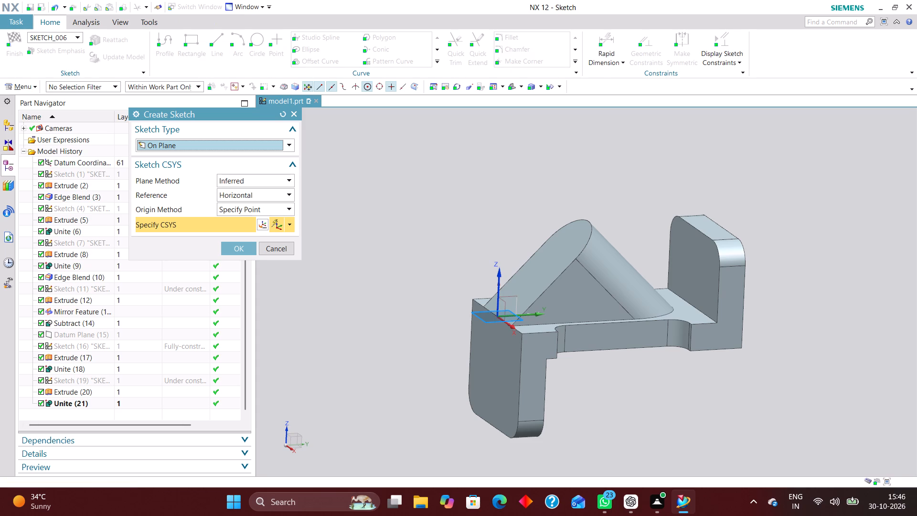
left_click(98, 336)
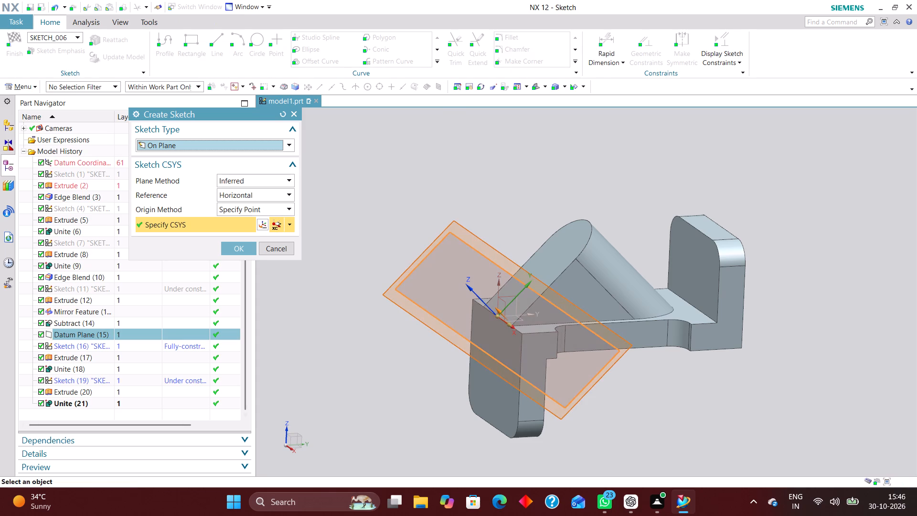
left_click(245, 249)
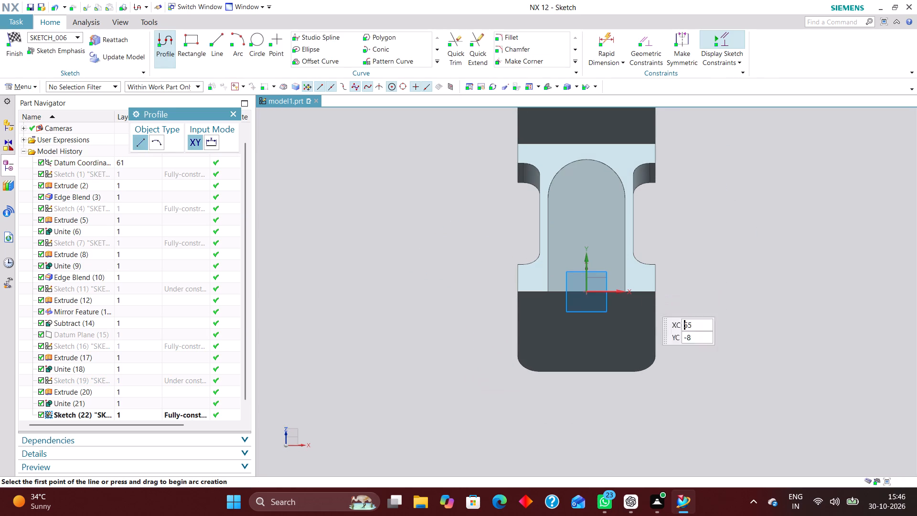
Sketch an upright rectangle about 27 mm wide, running from above the arch's top to below the sketch origin.
scroll(633, 401, "down", 2)
scroll(684, 330, "up", 2)
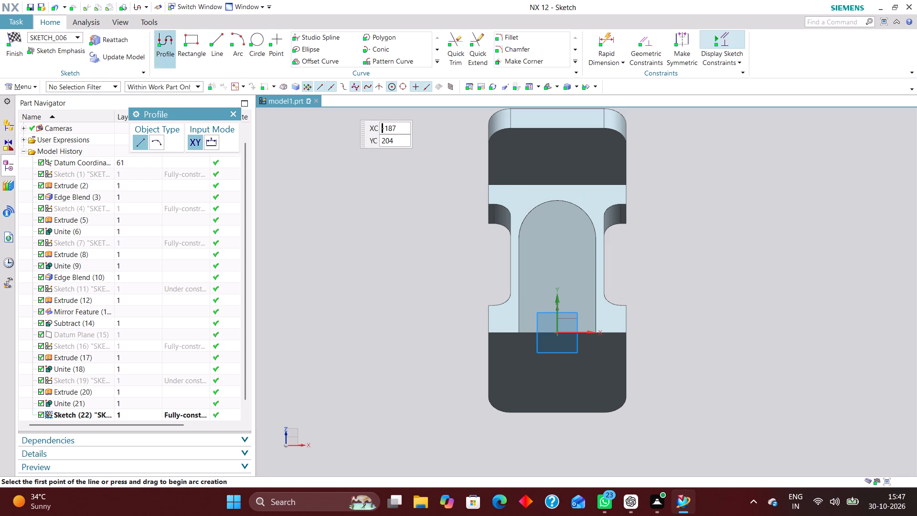
left_click(192, 42)
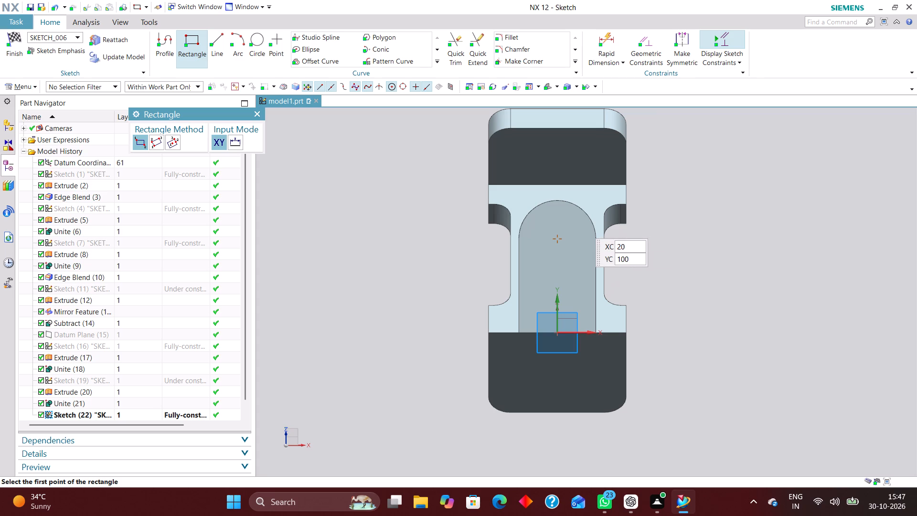
left_click(542, 193)
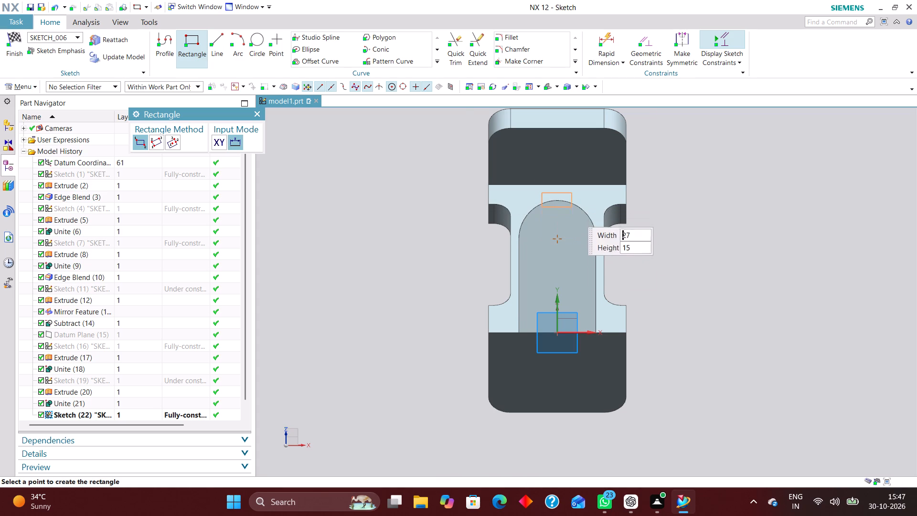
left_click(572, 392)
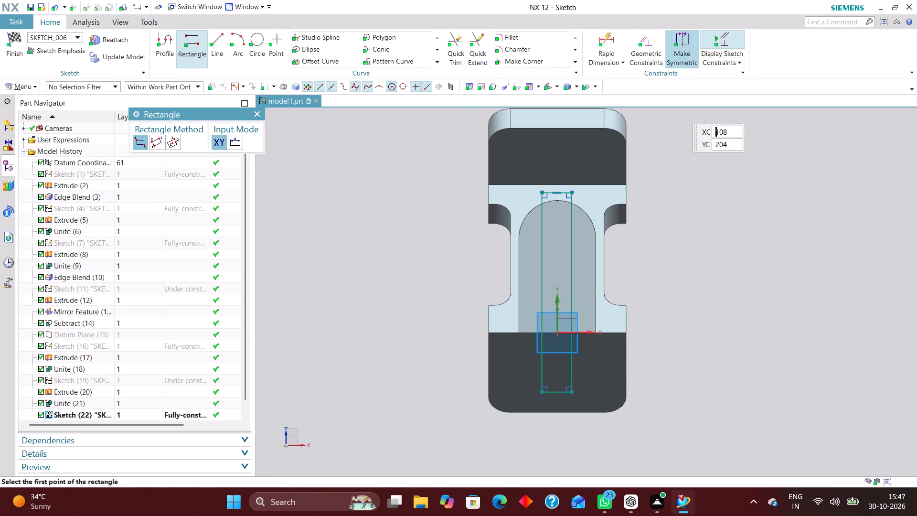
Constrain the midpoint of the rectangle's upper edge to the sketch's vertical axis.
left_click(642, 42)
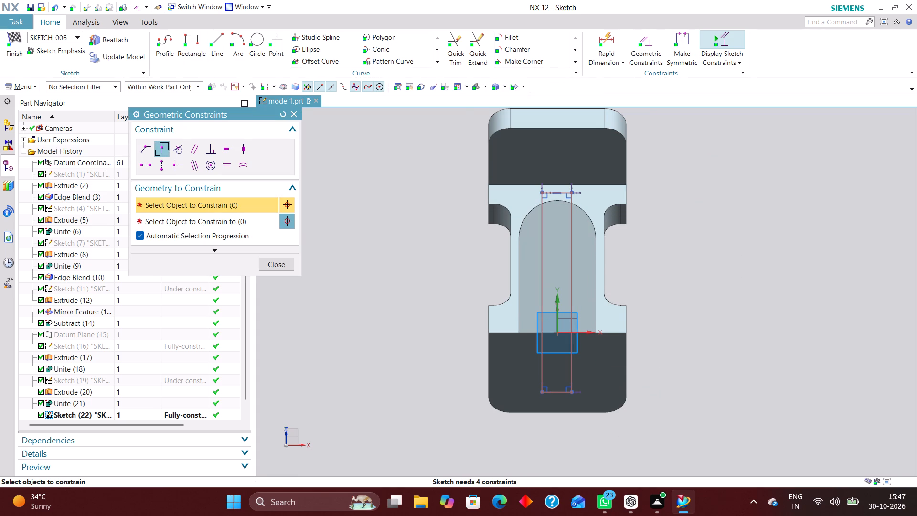
left_click(555, 193)
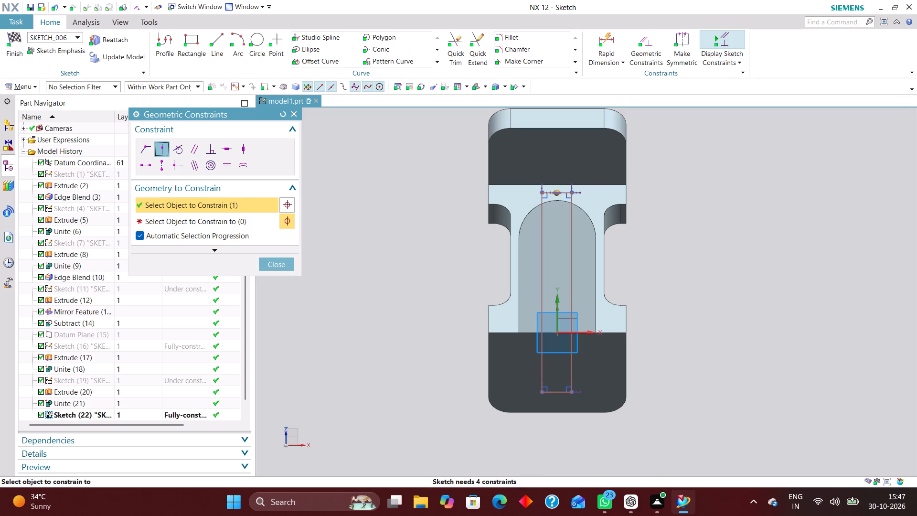
left_click(557, 302)
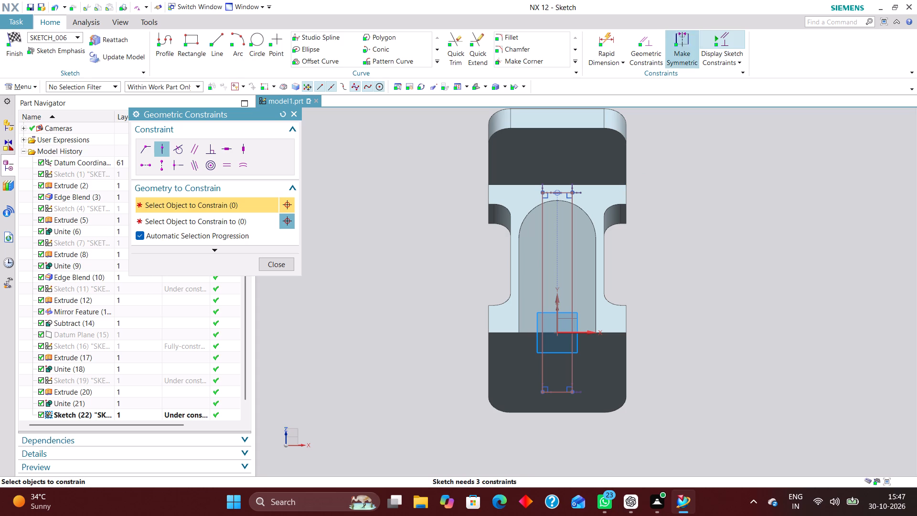
Dimension the rectangle's width at its lower edge and set it to 15 mm.
left_click(601, 38)
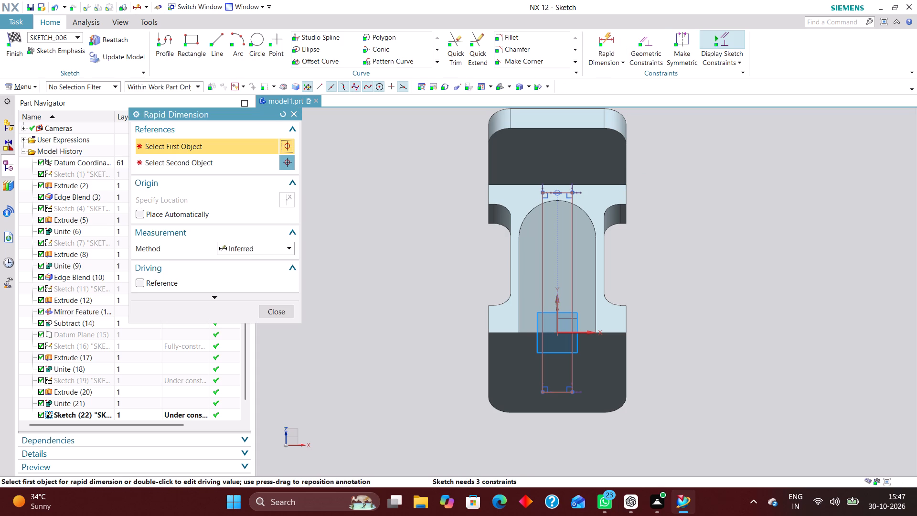
left_click(567, 393)
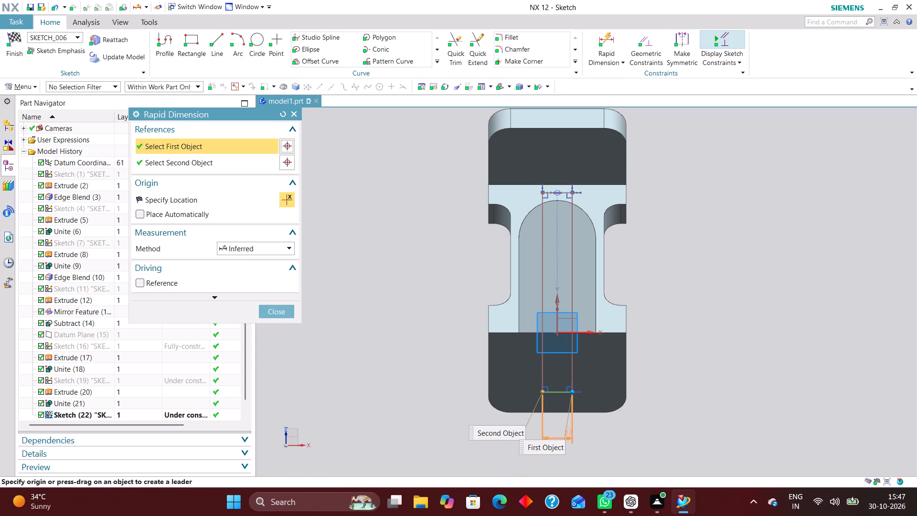
left_click(566, 462)
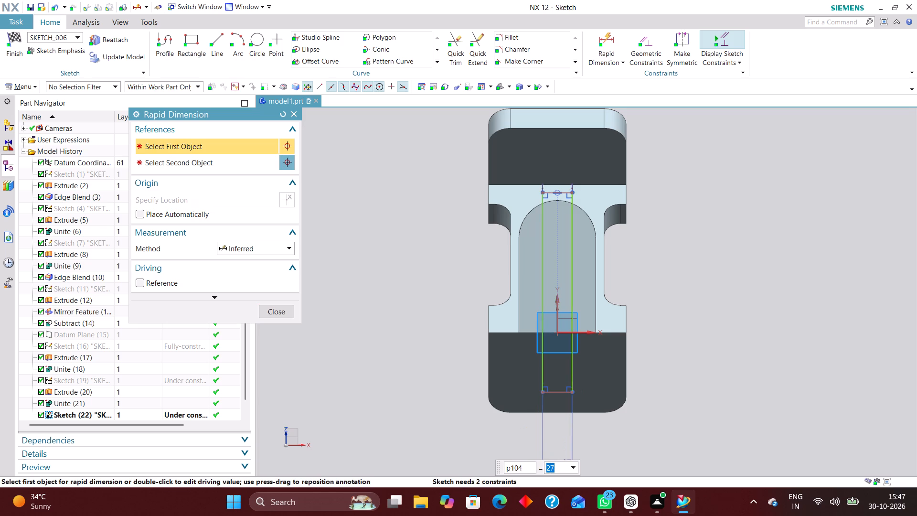
type("15")
key("Return")
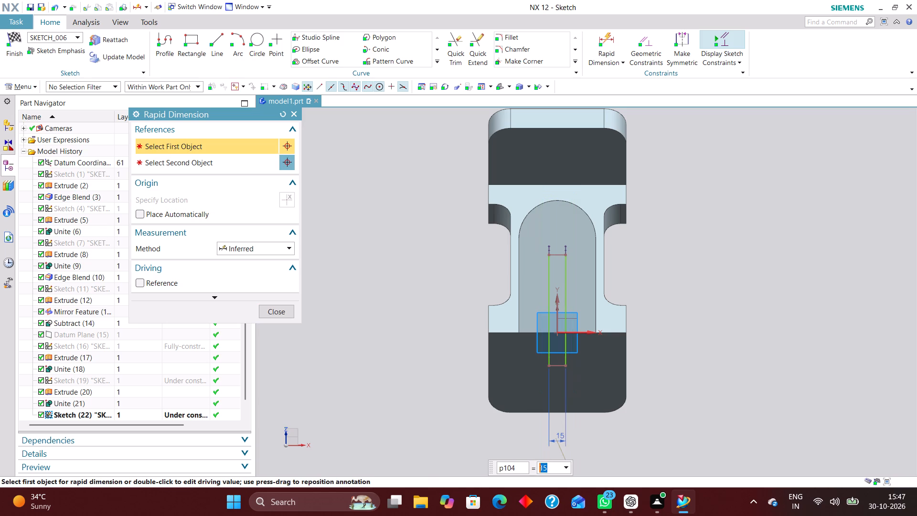
Constrain the rectangle's lower edge to lie on the sketch's horizontal axis.
scroll(570, 251, "up", 2)
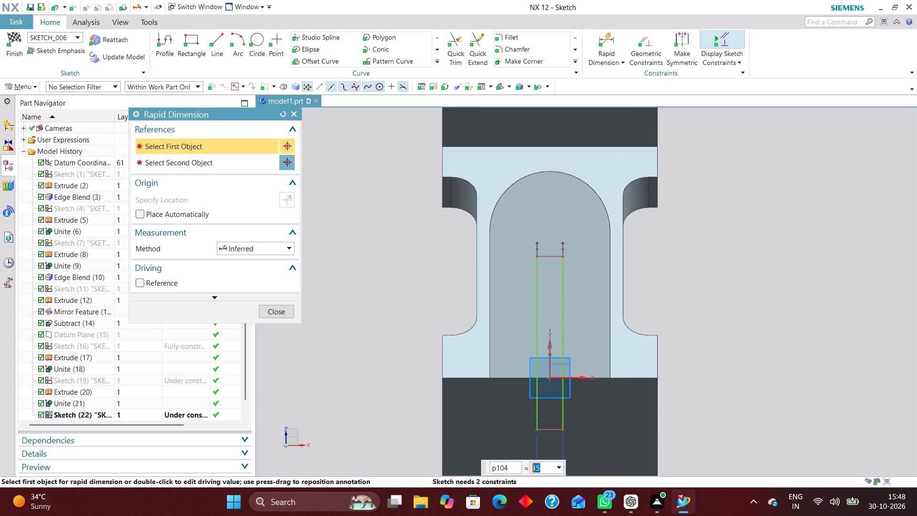
left_click(647, 44)
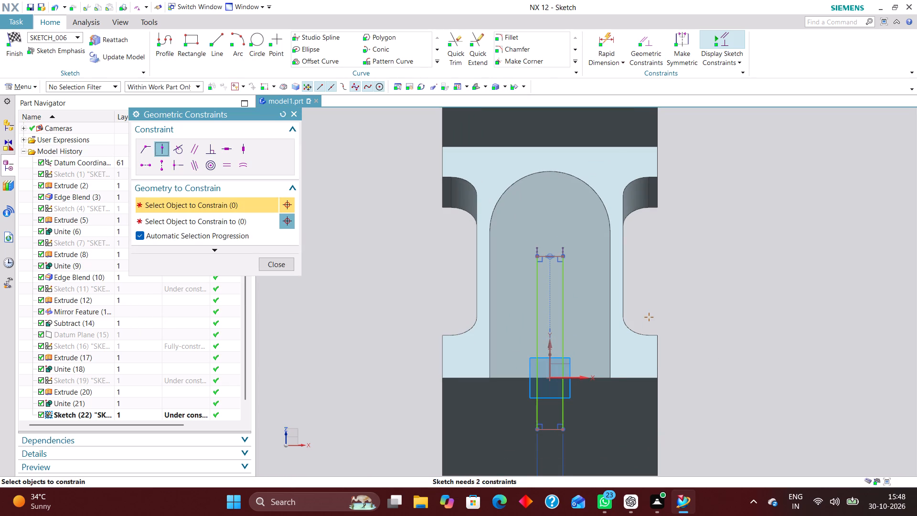
left_click(552, 428)
left_click(586, 378)
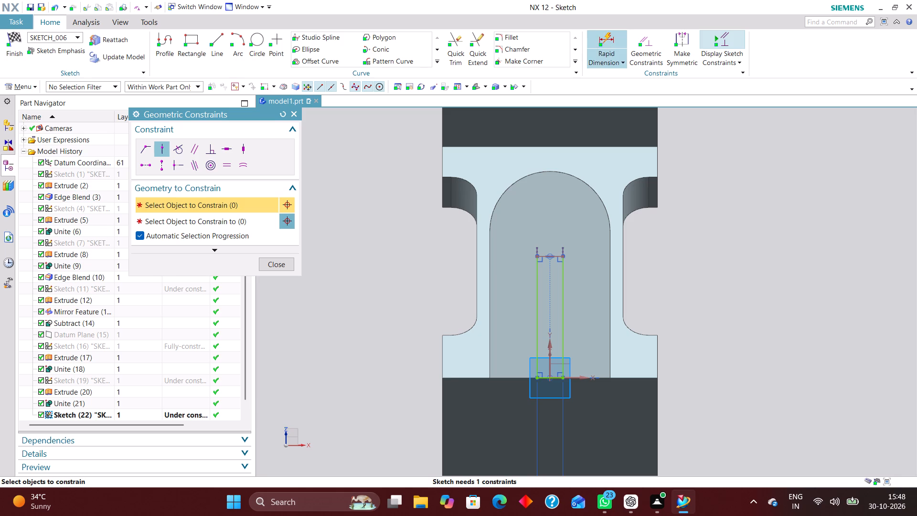
Dimension the rectangle's length, trying 100 and 105 mm before setting 120 mm, and finish the sketch.
left_click(608, 36)
left_click(563, 335)
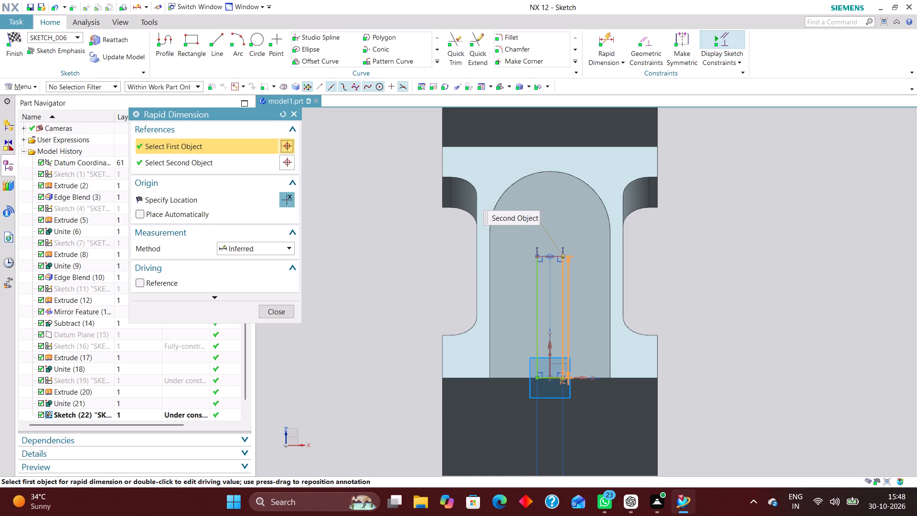
left_click(711, 318)
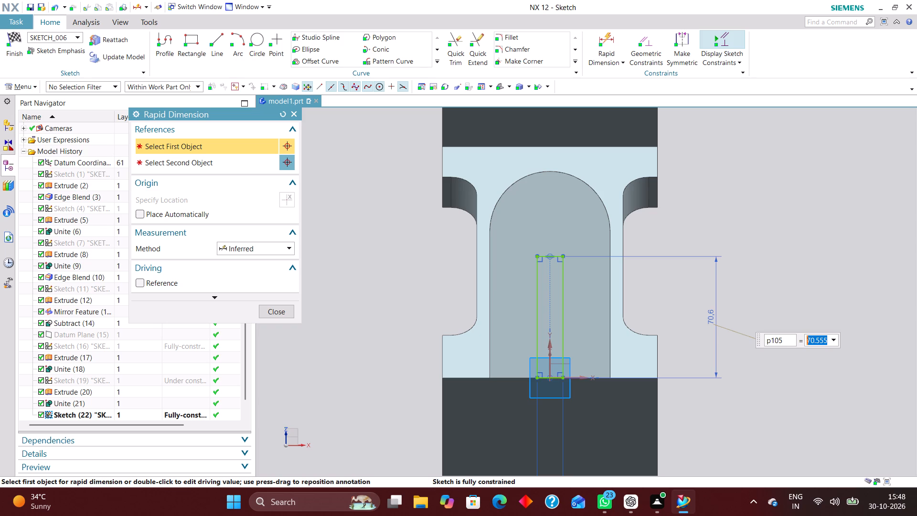
type("100")
key("Return")
type("105")
key("Return")
key("1")
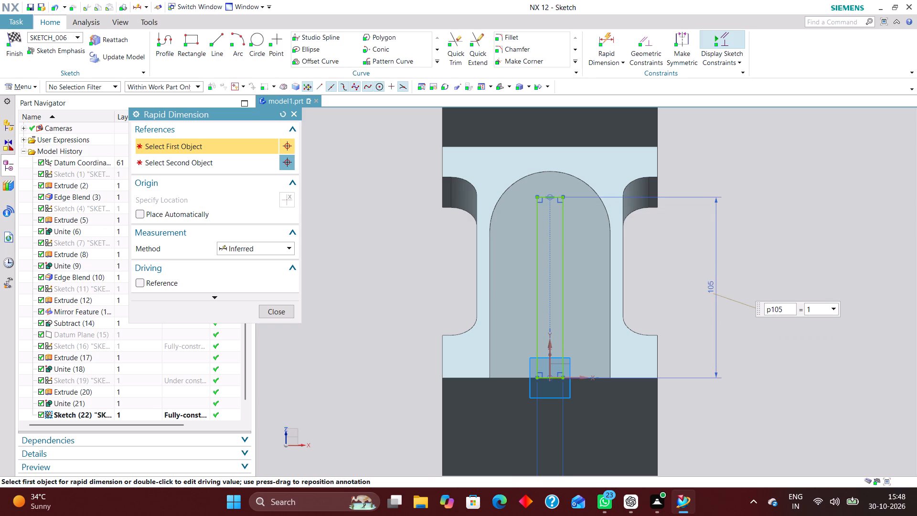
type("20")
key("Return")
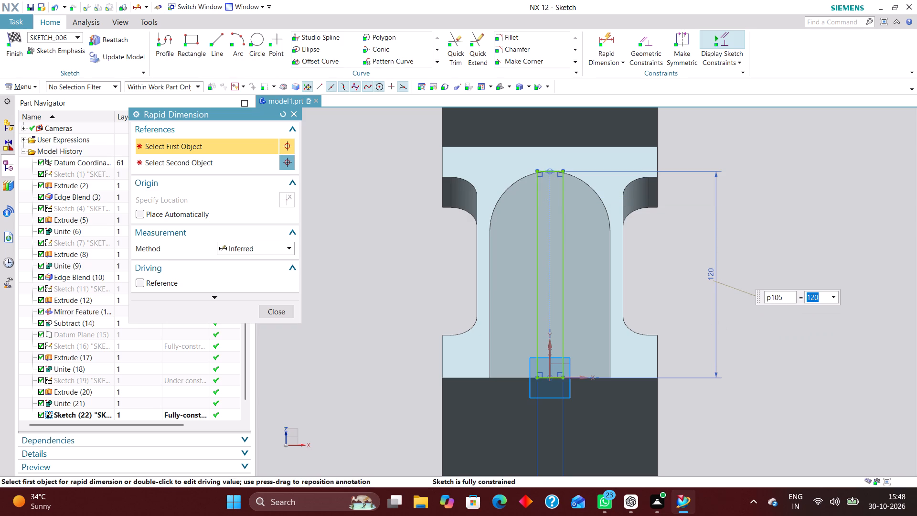
scroll(554, 179, "up", 9)
scroll(545, 143, "down", 5)
scroll(556, 220, "down", 5)
scroll(569, 319, "up", 1)
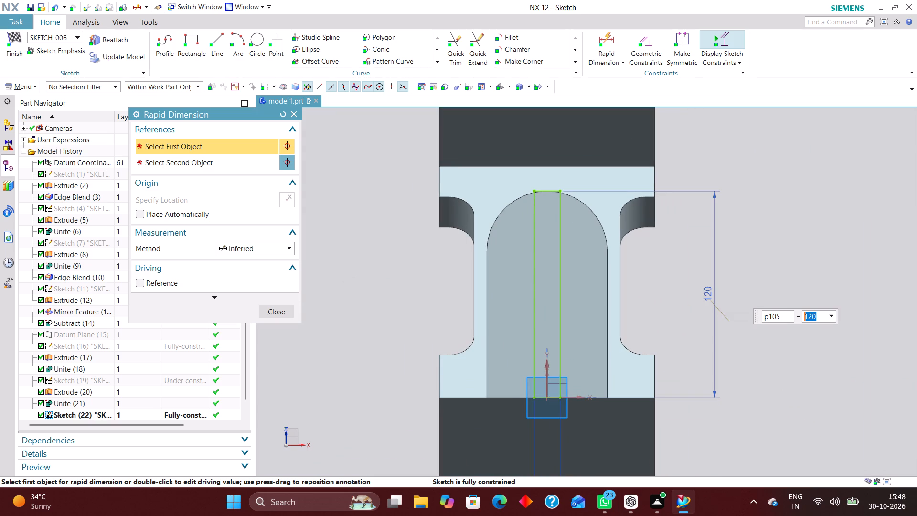
left_click(279, 312)
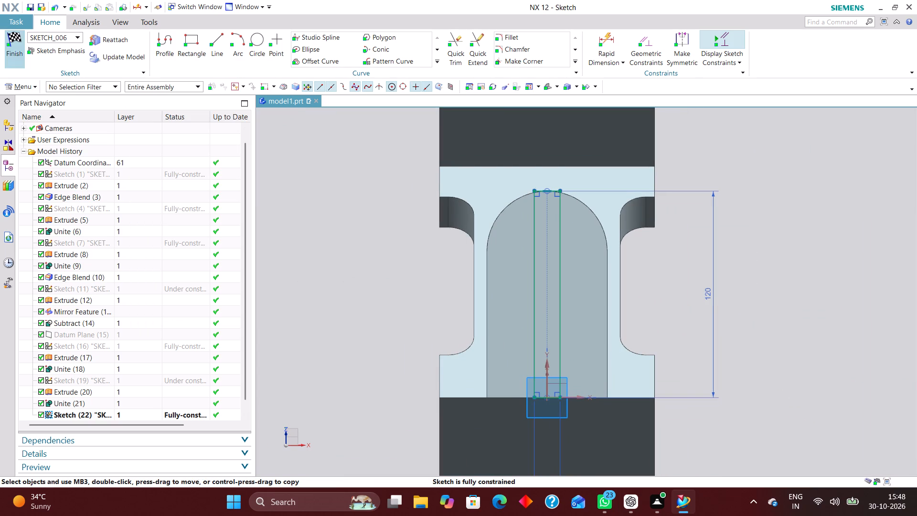
left_click(10, 45)
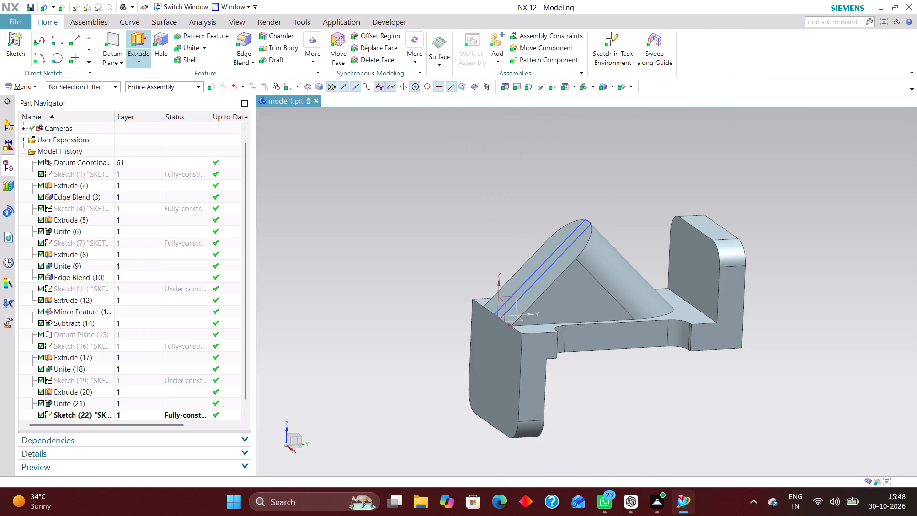
Extrude the rectangle sketch in the reversed direction, into the slanted support, with an end distance of 8 mm.
left_click(135, 30)
left_click(138, 34)
scroll(532, 288, "up", 3)
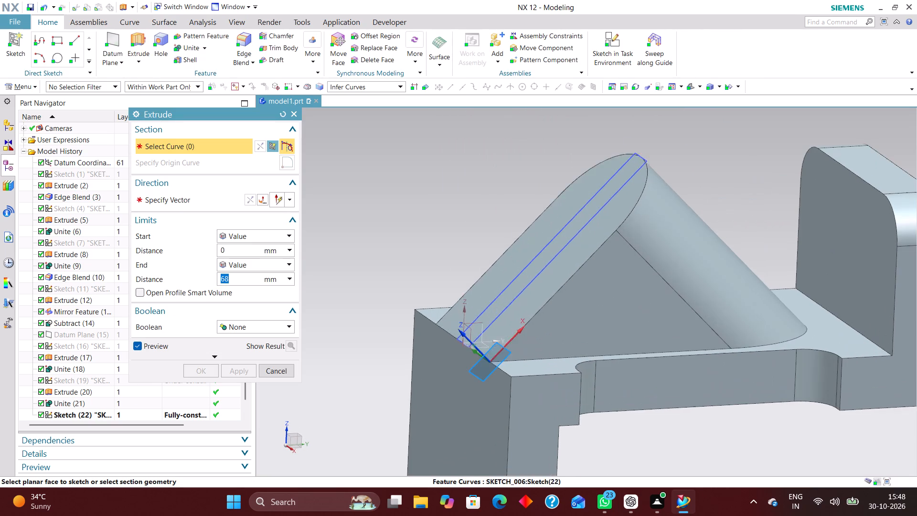
left_click(529, 284)
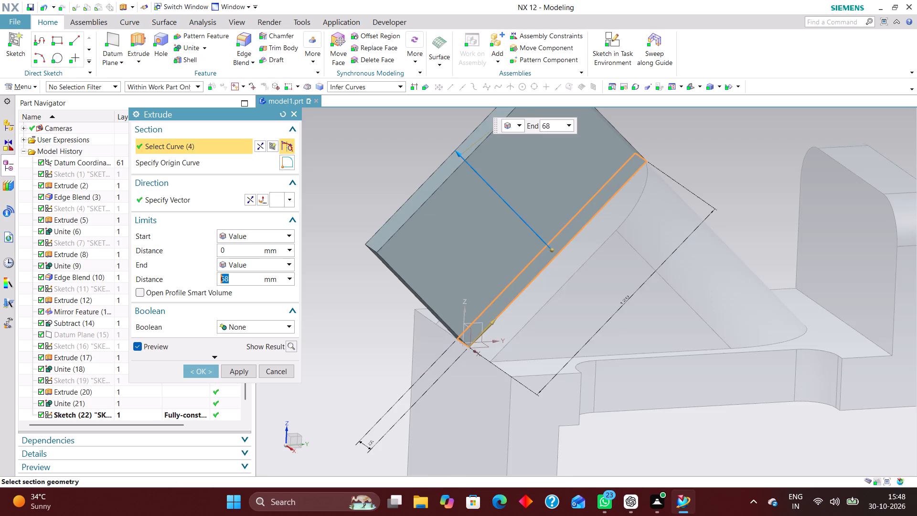
left_click(251, 199)
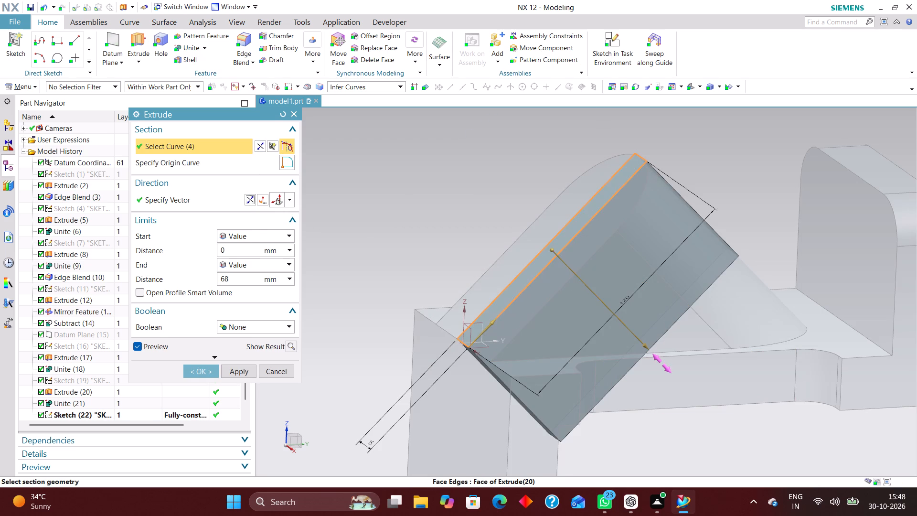
left_click_drag(645, 349, 542, 288)
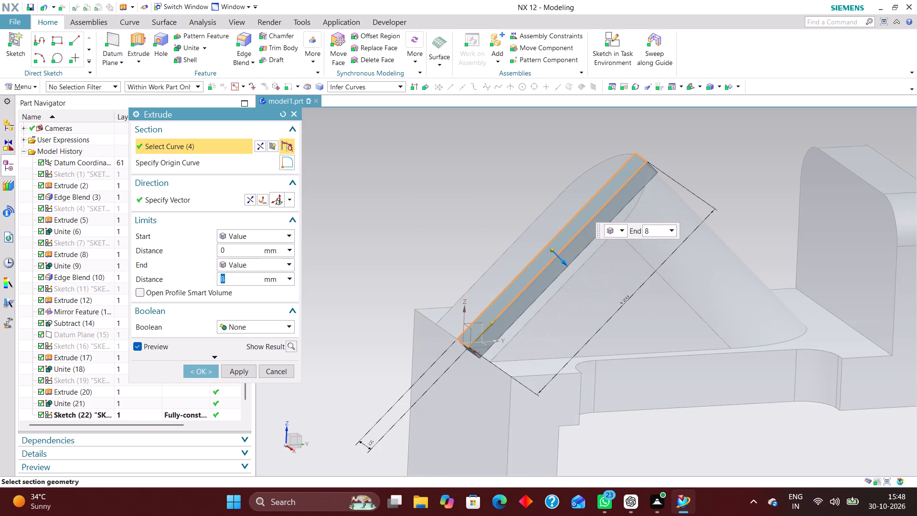
Set the extrusion's start distance to -19 mm so it extends out of the slanted face, and create it as a separate body.
right_click_drag(790, 177, 706, 179)
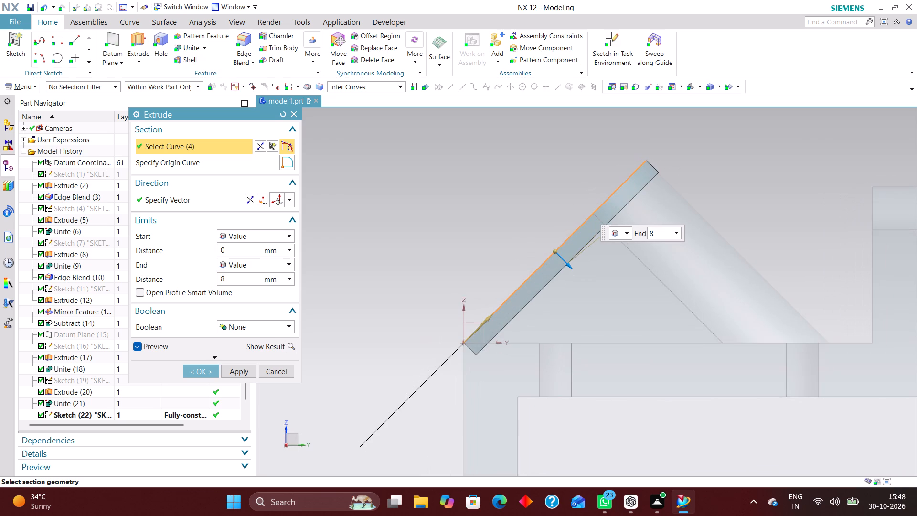
scroll(722, 169, "up", 2)
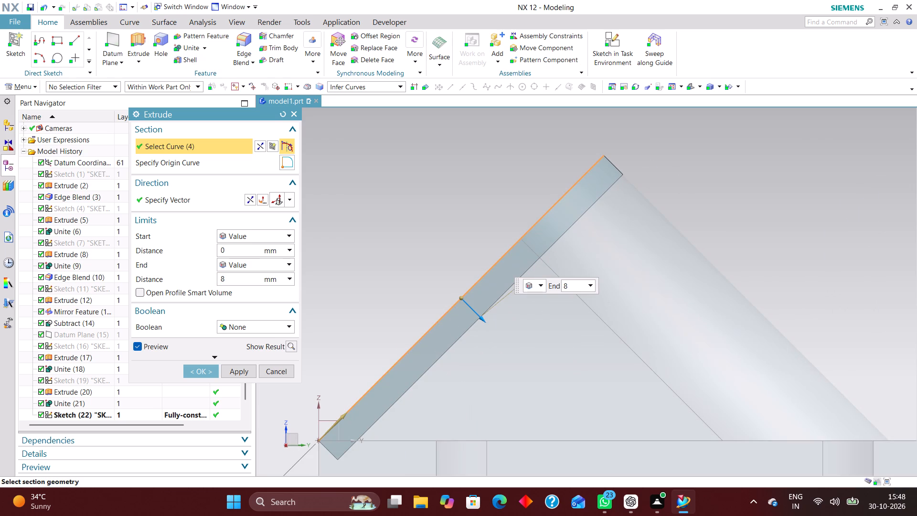
scroll(741, 171, "down", 1)
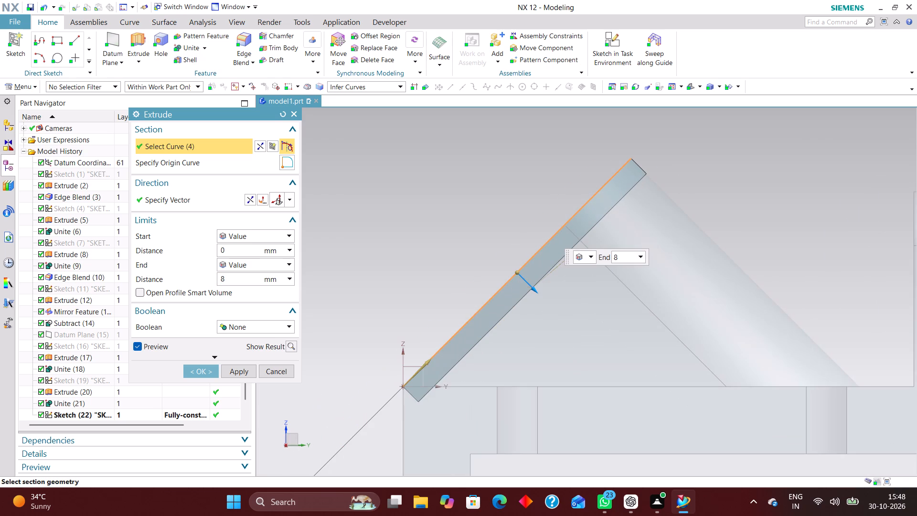
middle_click_drag(734, 229, 756, 238)
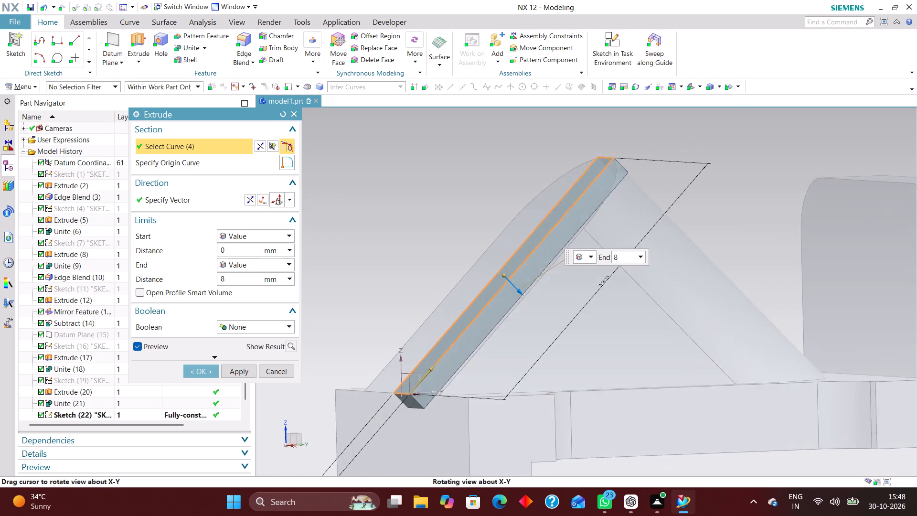
middle_click_drag(756, 238, 752, 245)
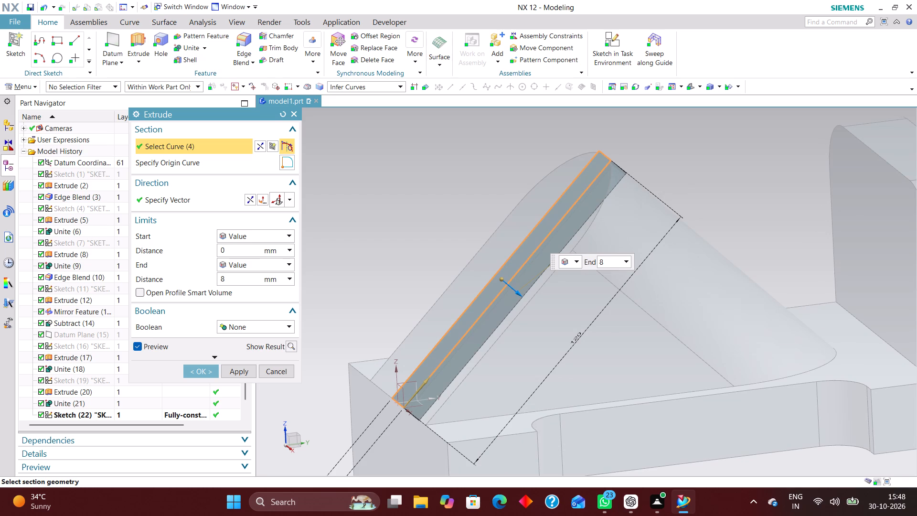
left_click_drag(500, 277, 495, 272)
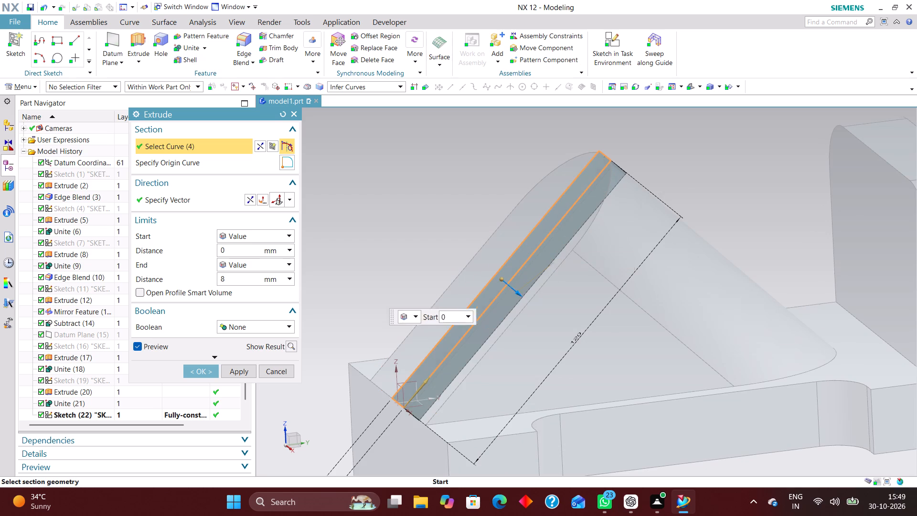
left_click_drag(495, 272, 466, 243)
scroll(811, 167, "down", 1)
right_click_drag(801, 168, 600, 180)
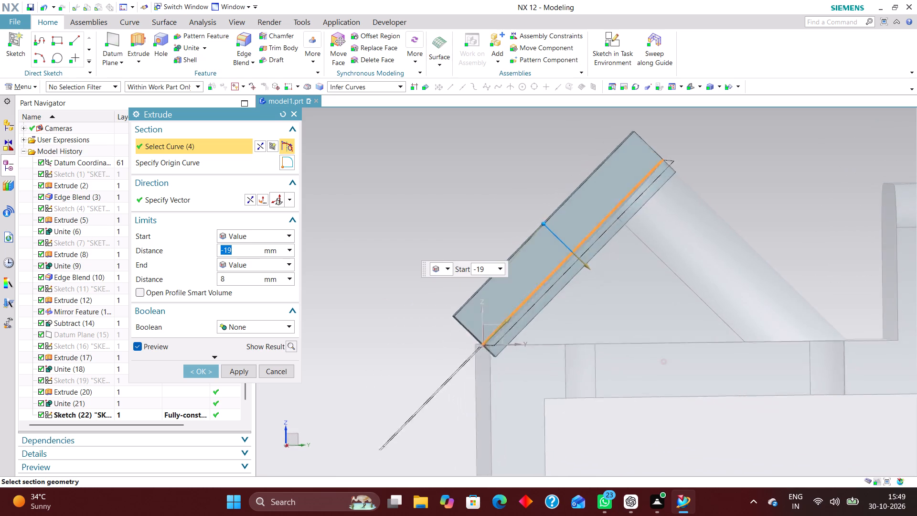
scroll(590, 442, "up", 1)
middle_click_drag(614, 434, 638, 419)
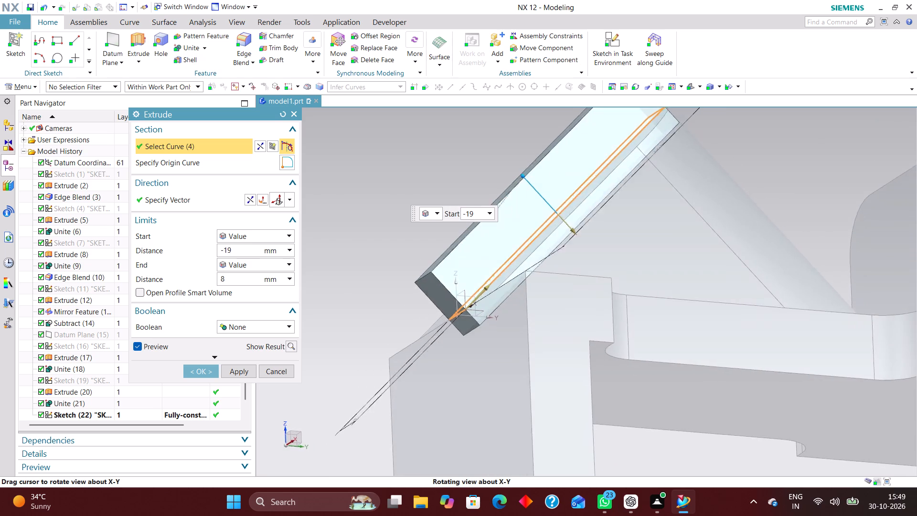
middle_click_drag(638, 419, 633, 434)
scroll(633, 434, "up", 1)
right_click_drag(818, 161, 752, 193)
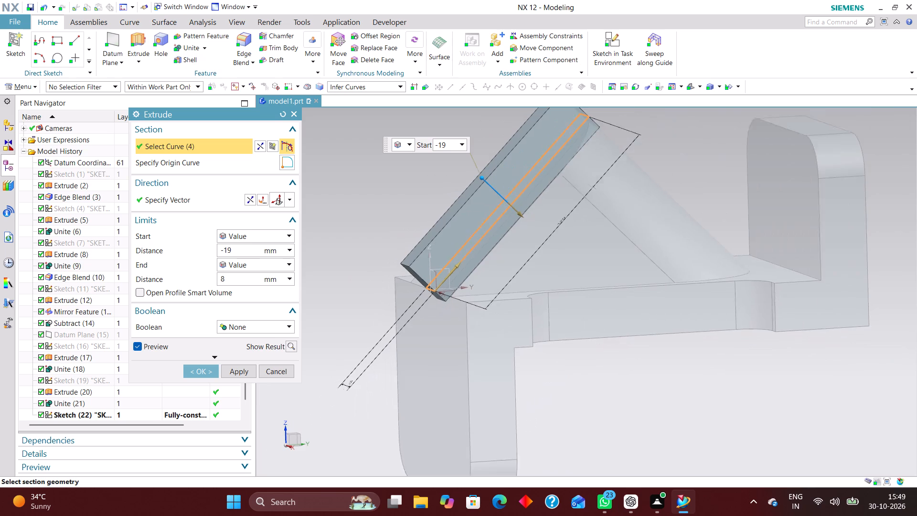
left_click(210, 369)
Subtract the extruded rectangular bar from the bracket body to cut the slot along the slanted face.
middle_click_drag(650, 365, 653, 367)
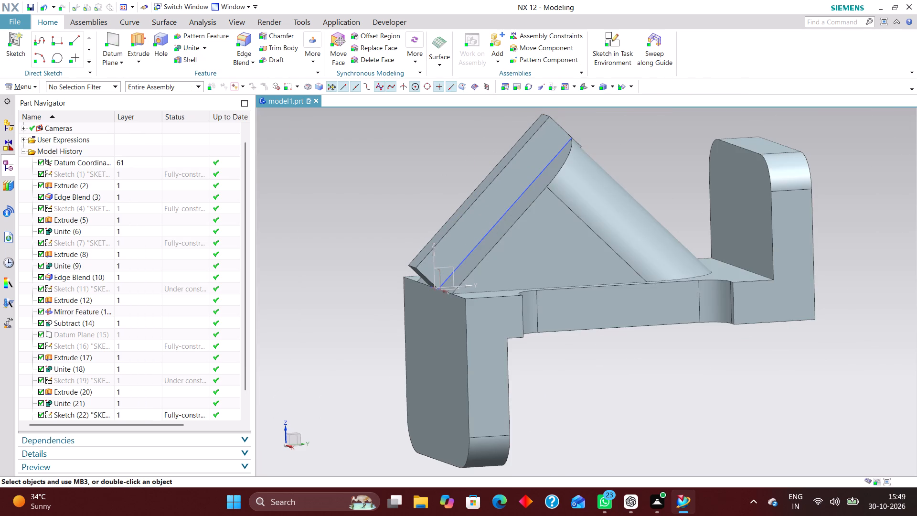
middle_click_drag(653, 367, 662, 375)
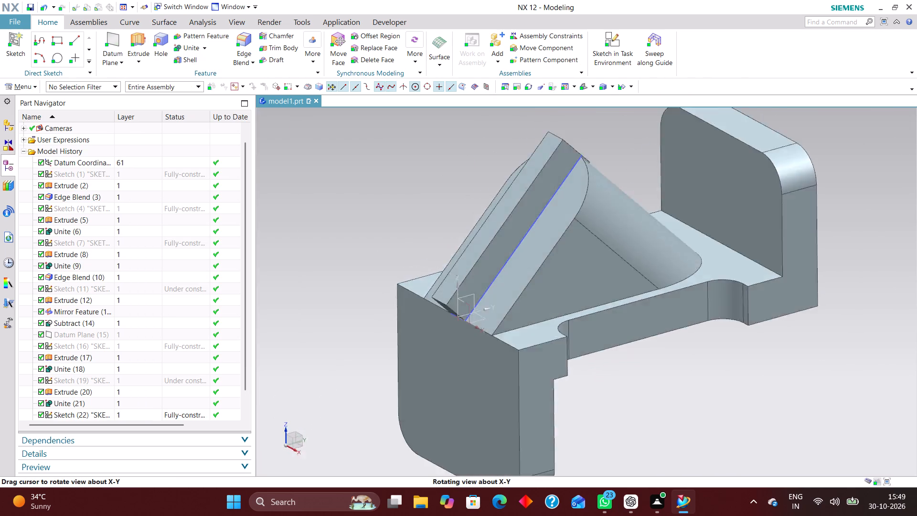
middle_click_drag(662, 375, 663, 365)
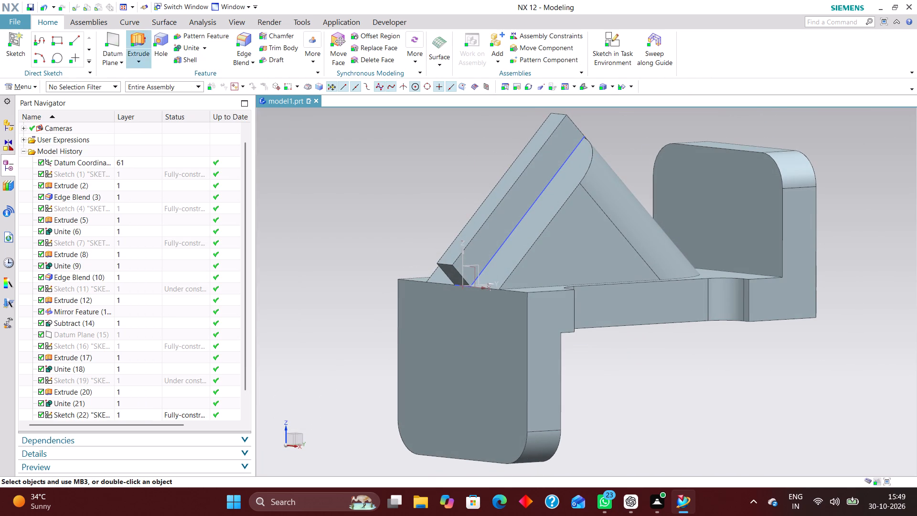
left_click(205, 47)
left_click(211, 74)
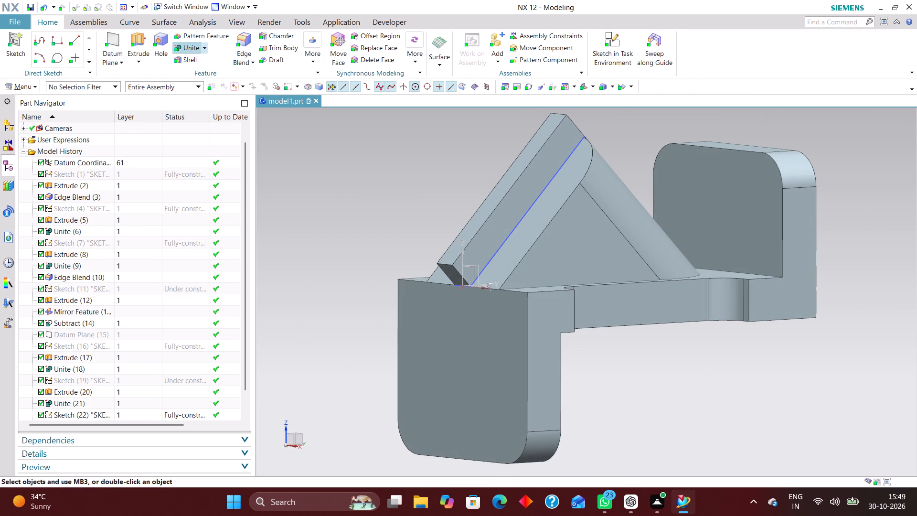
left_click(574, 299)
left_click(488, 209)
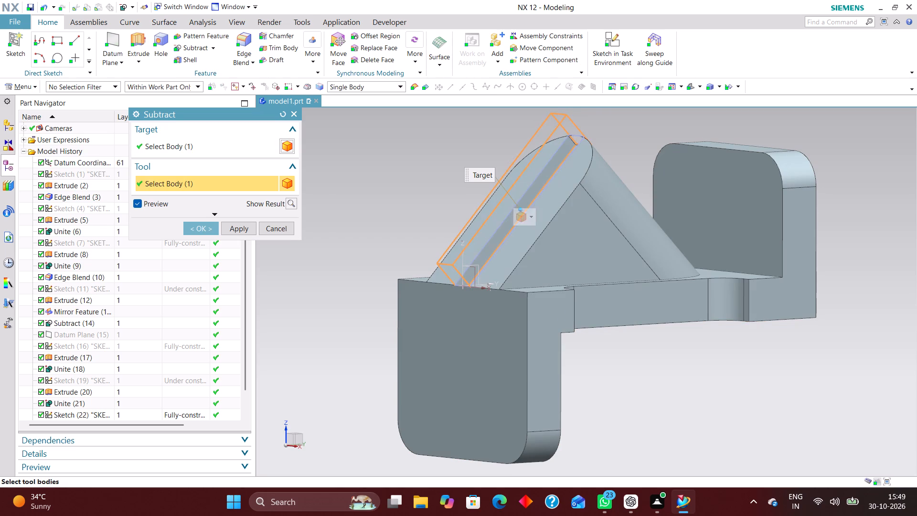
middle_click_drag(667, 373, 695, 402)
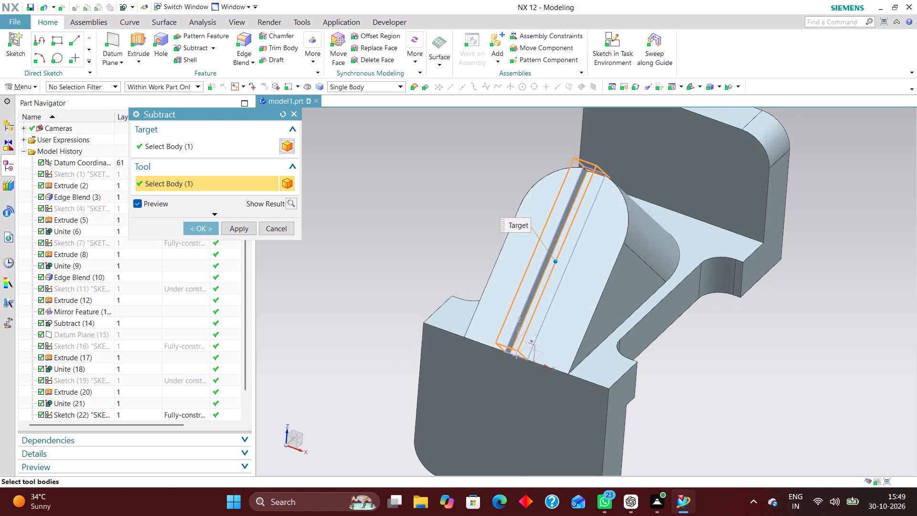
left_click(204, 225)
Reopen the slot's rectangle sketch for editing with rollback and hide the solid body.
middle_click_drag(752, 375, 774, 368)
scroll(771, 369, "up", 1)
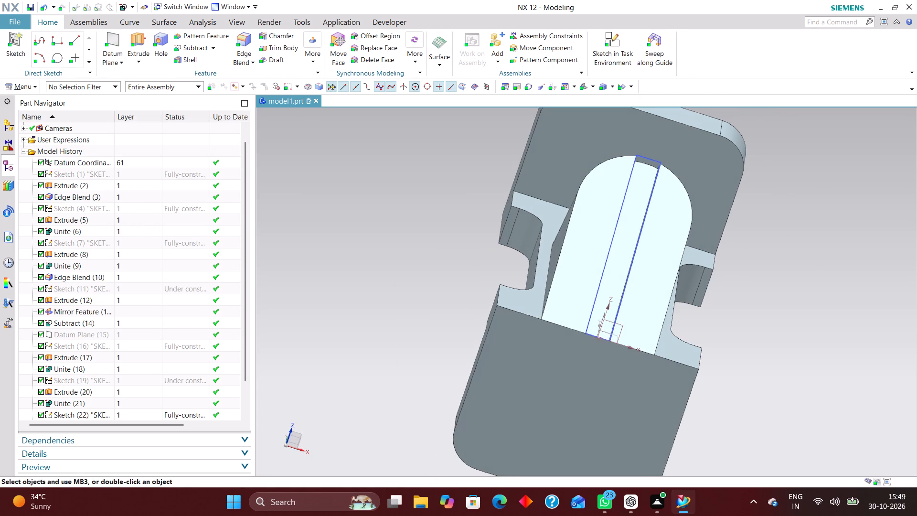
right_click_drag(632, 265, 612, 375)
middle_click_drag(842, 357, 826, 336)
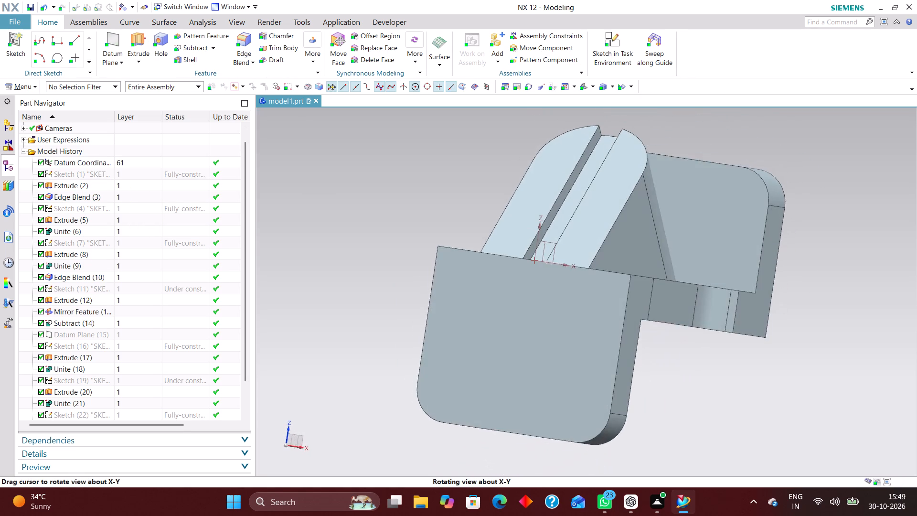
middle_click_drag(826, 336, 824, 370)
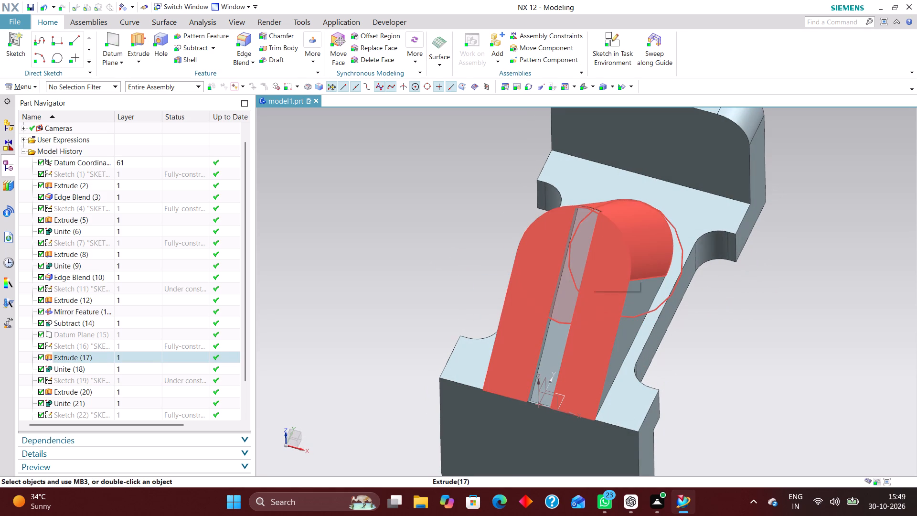
scroll(171, 353, "down", 4)
left_click(138, 379)
right_click(139, 383)
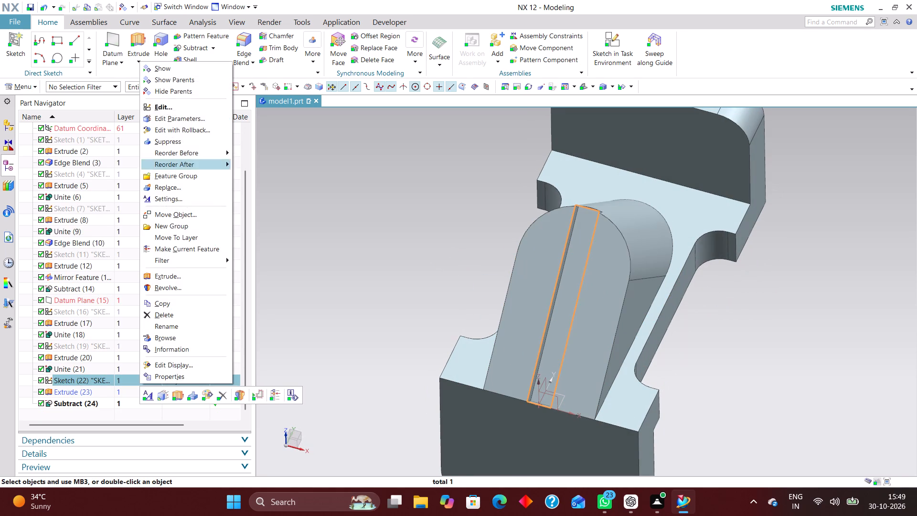
left_click(178, 129)
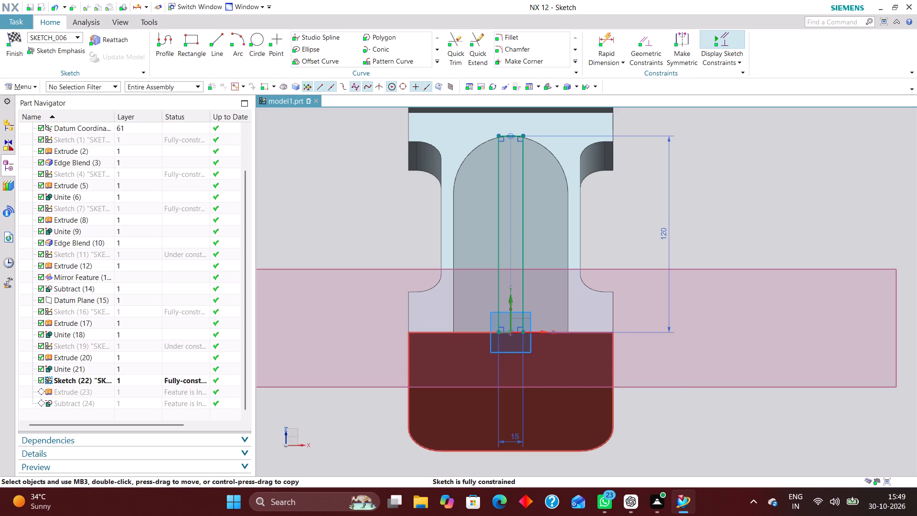
scroll(527, 344, "up", 3)
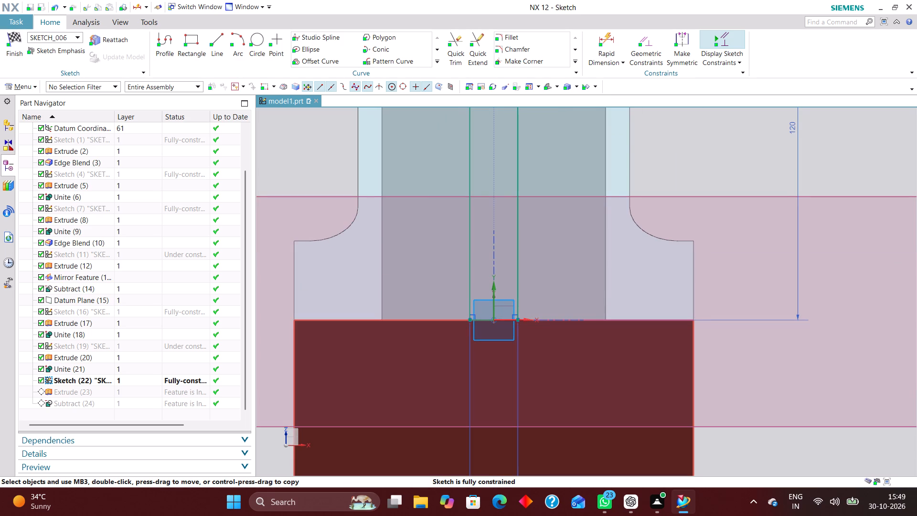
right_click_drag(609, 350, 600, 441)
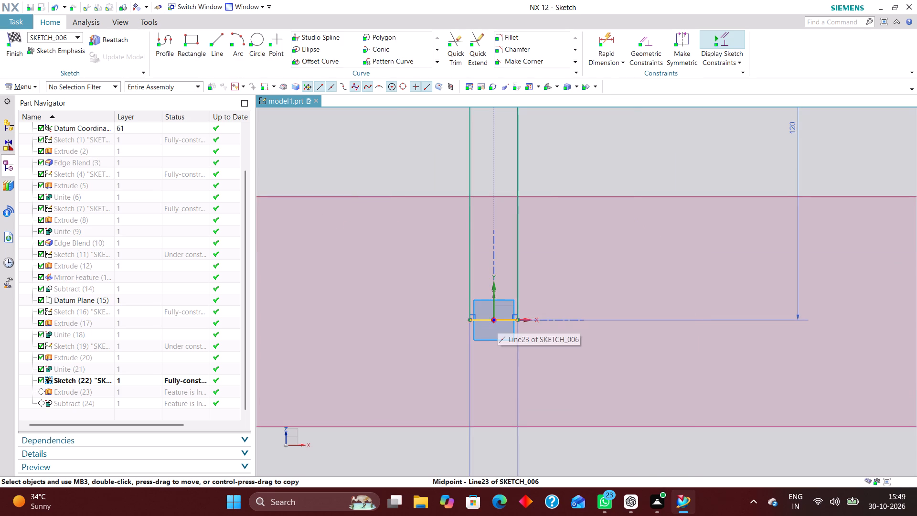
Delete the constraint holding the rectangle's lower edge on the horizontal axis and move that edge slightly below the axis.
right_click_drag(495, 322, 442, 325)
left_click_drag(502, 322, 498, 350)
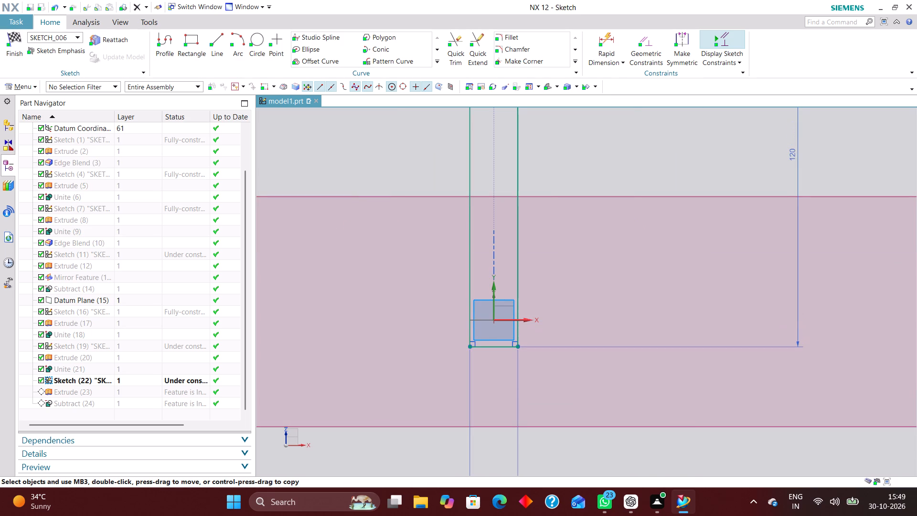
left_click_drag(498, 350, 498, 350)
Show the hidden solid body again behind the slot sketch.
scroll(557, 382, "down", 3)
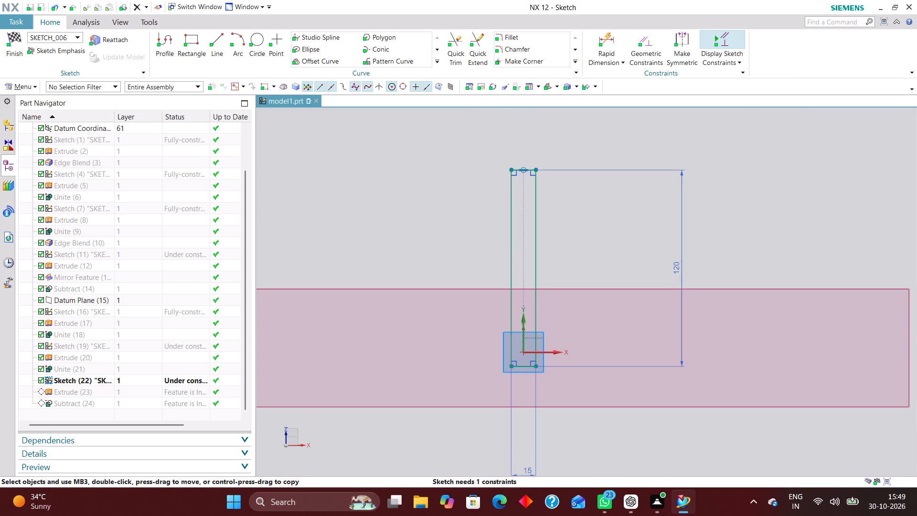
right_click(65, 321)
left_click(99, 331)
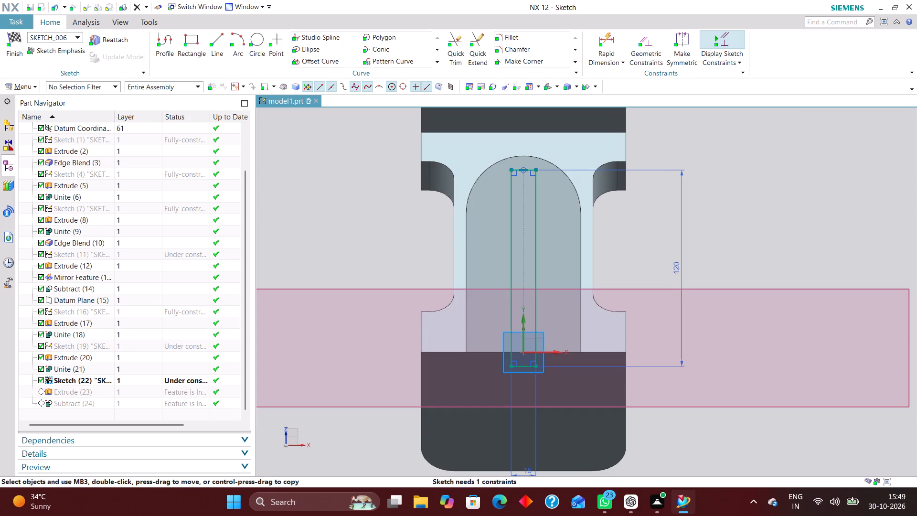
Set the slot rectangle's length to 130 mm and finish the sketch.
double_click(680, 269)
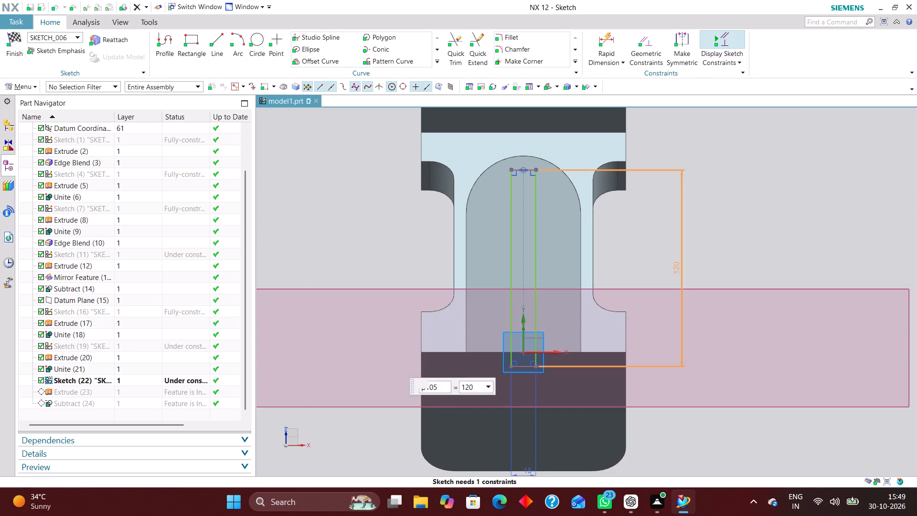
key("1")
key("3")
key("0")
key("Return")
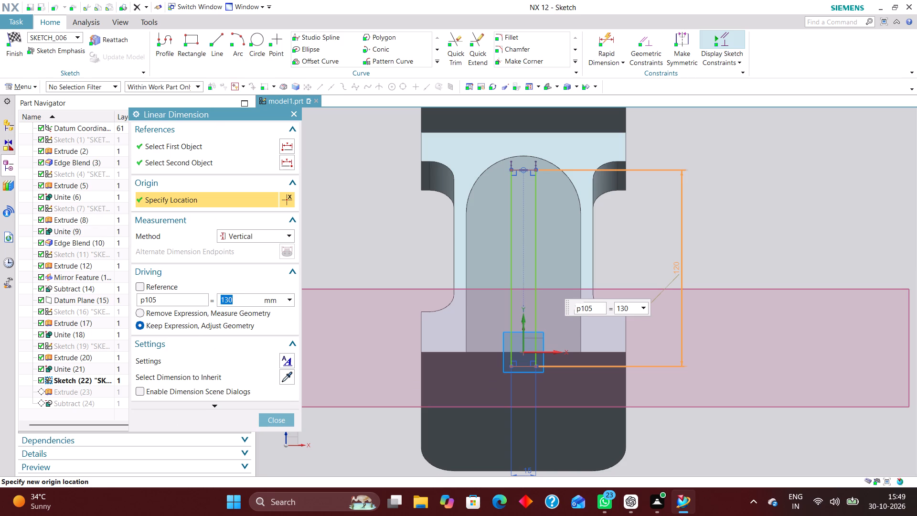
left_click(273, 419)
left_click(12, 33)
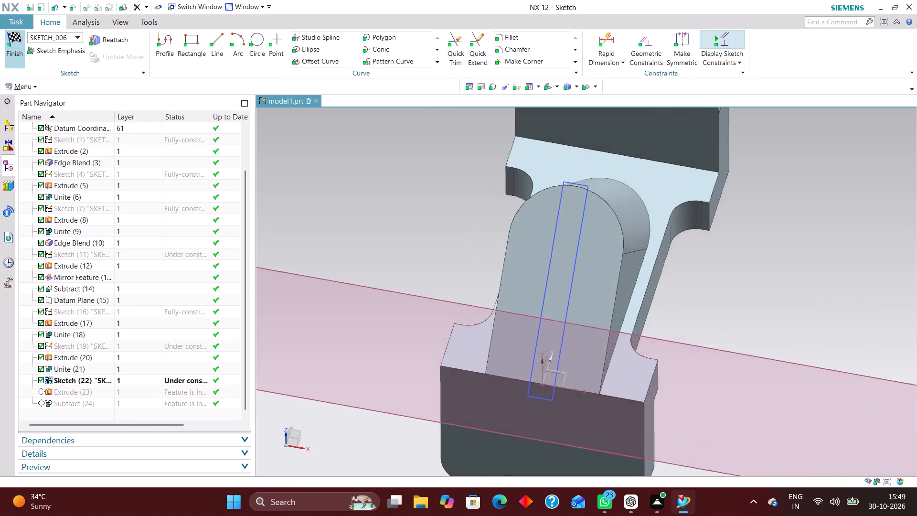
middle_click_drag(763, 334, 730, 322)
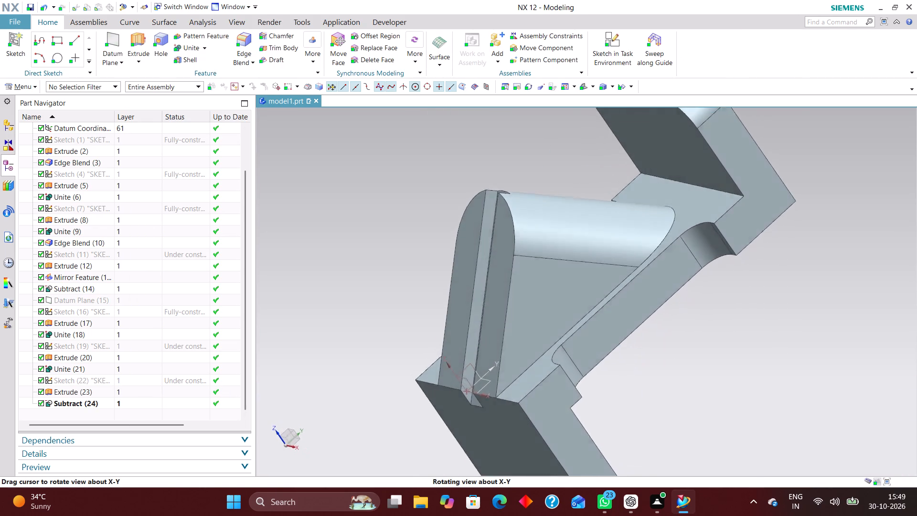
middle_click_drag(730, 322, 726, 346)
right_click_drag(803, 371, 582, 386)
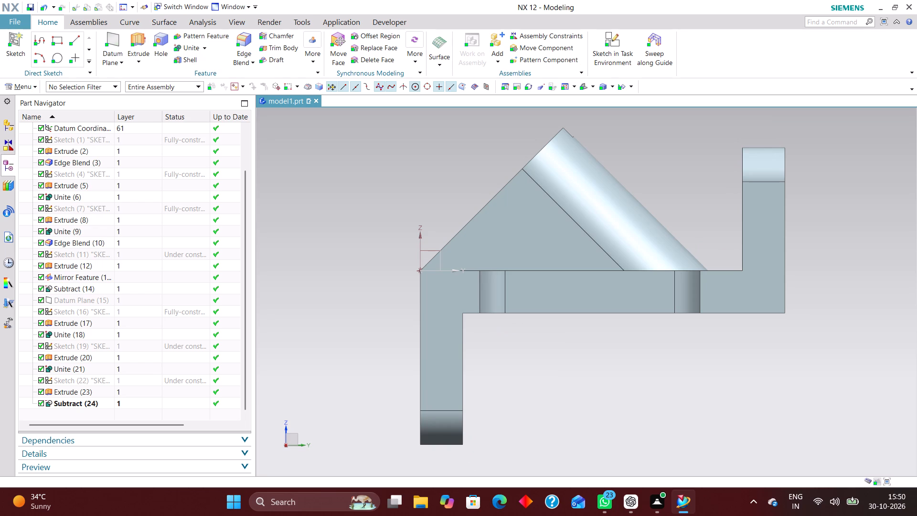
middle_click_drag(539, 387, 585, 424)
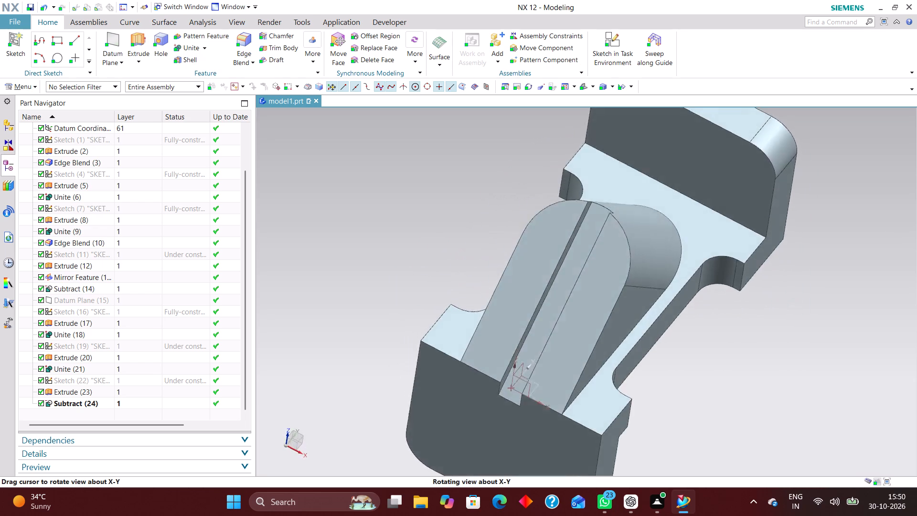
Edit the slot's extrude with rollback and set its end distance to 10 mm.
middle_click_drag(585, 424, 554, 392)
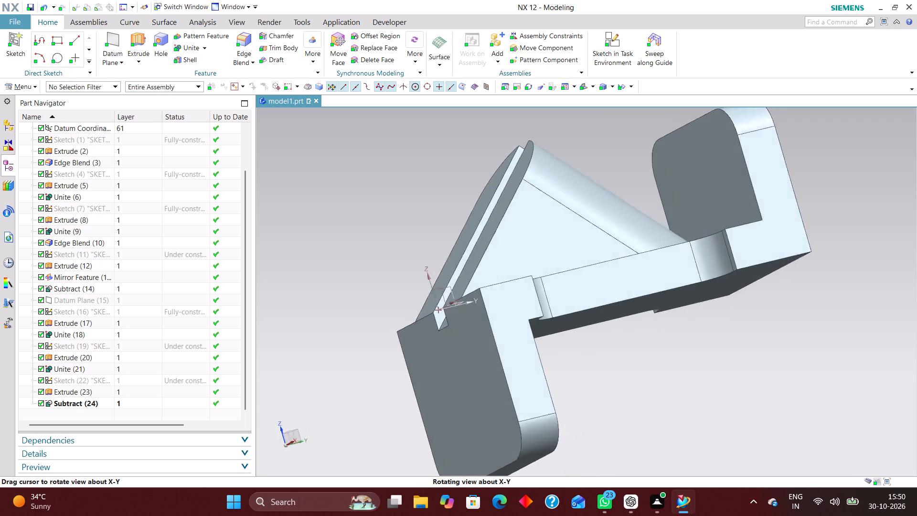
middle_click_drag(554, 392, 574, 406)
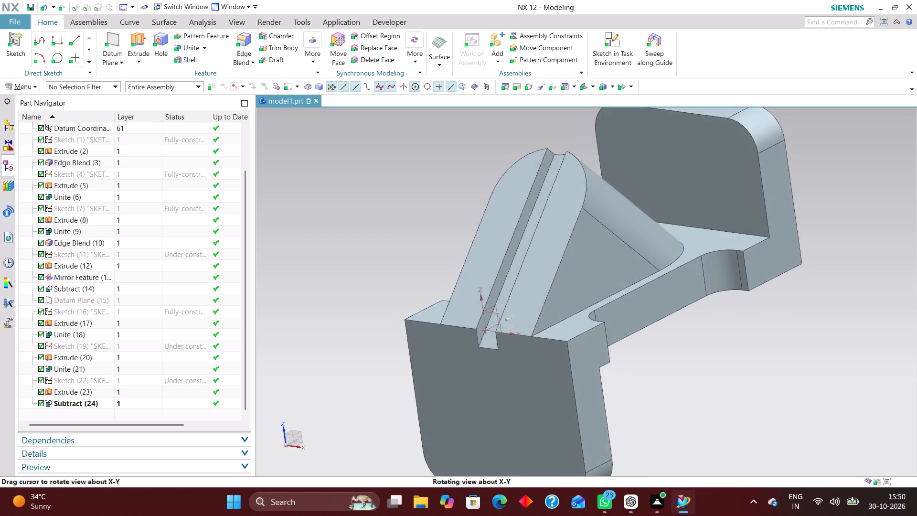
middle_click_drag(574, 406, 576, 412)
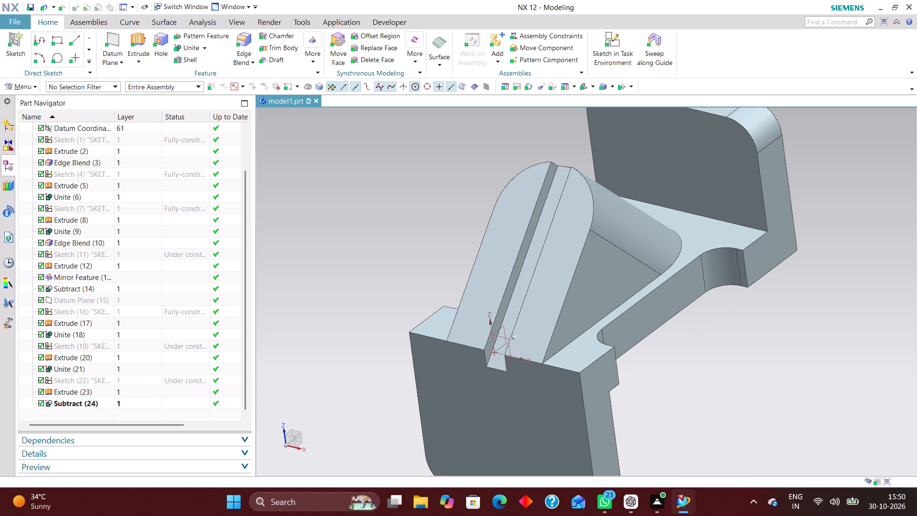
scroll(138, 382, "down", 2)
left_click(93, 392)
right_click(96, 392)
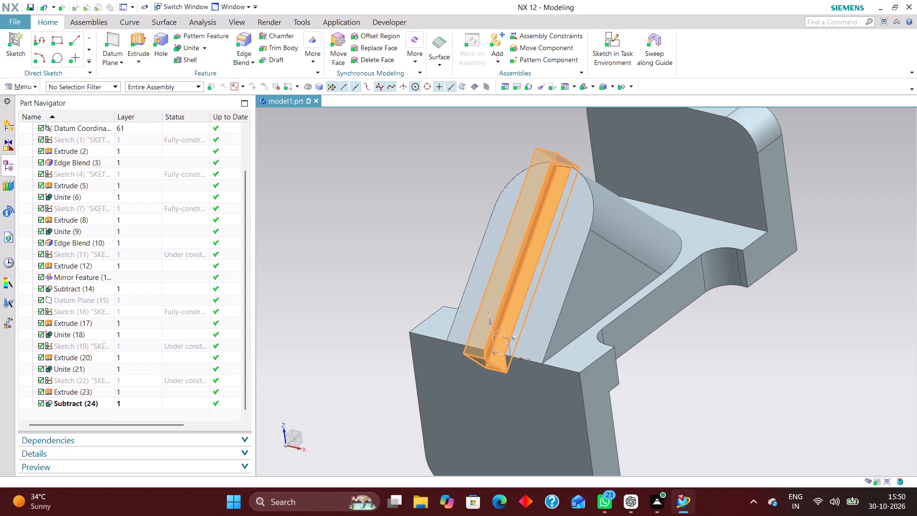
left_click(101, 392)
right_click(97, 388)
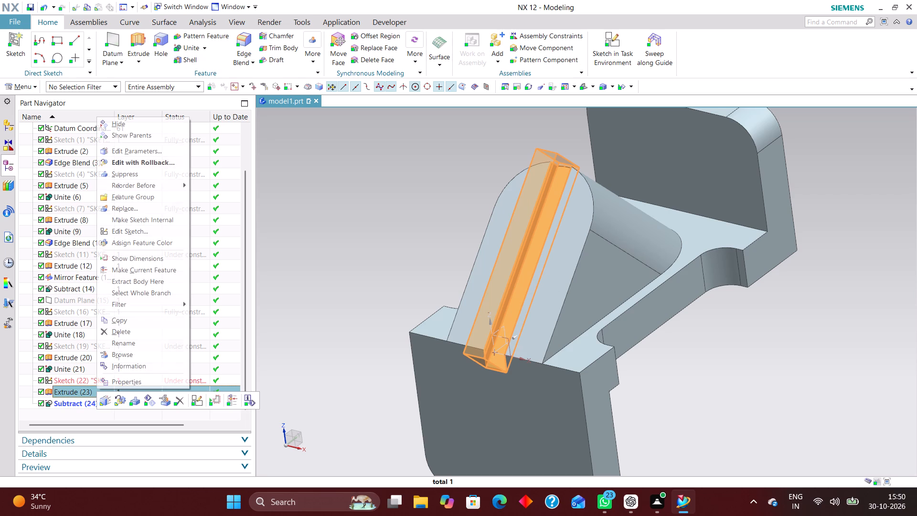
left_click(160, 163)
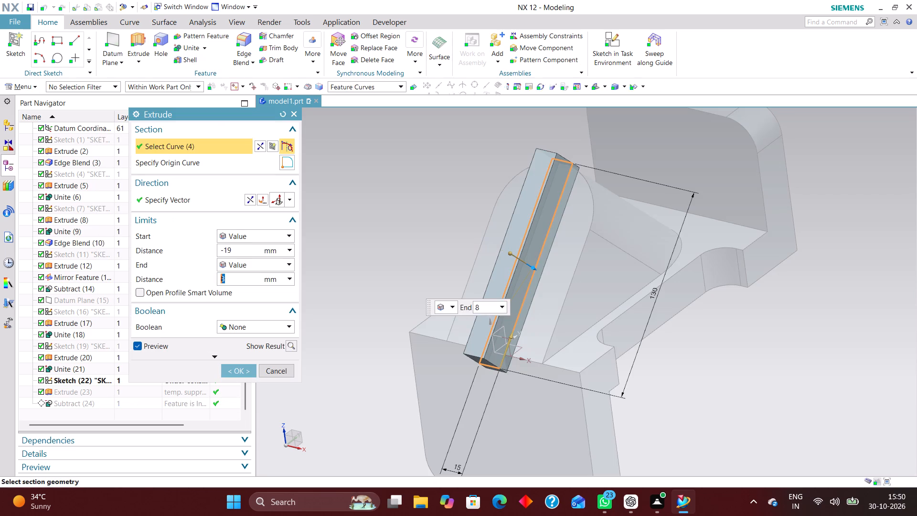
type("10")
key("Return")
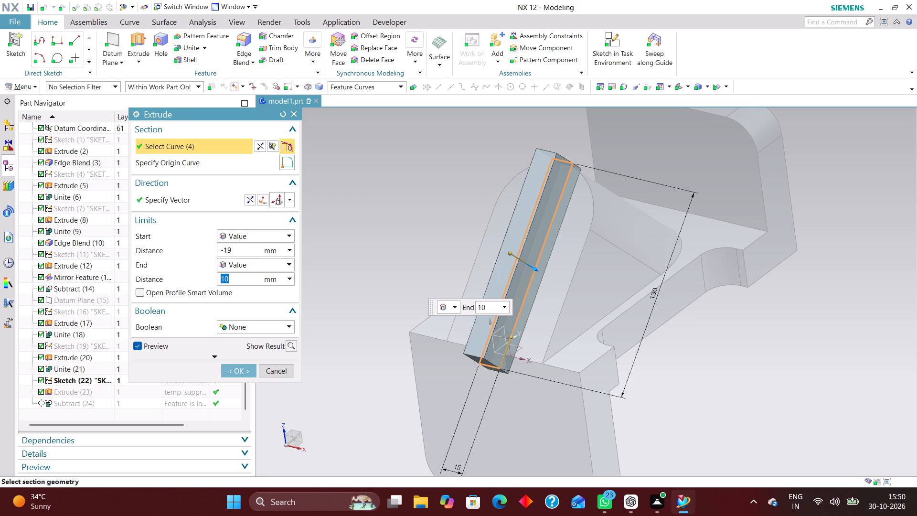
left_click(242, 370)
Roll the model back by making the slot's rectangle sketch the current feature, and hide that sketch.
middle_click_drag(695, 381, 688, 396)
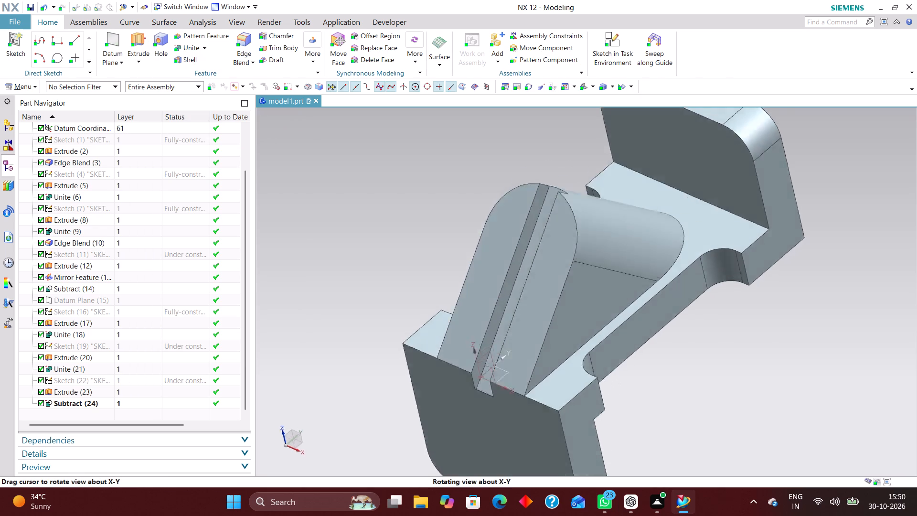
middle_click_drag(688, 396, 684, 377)
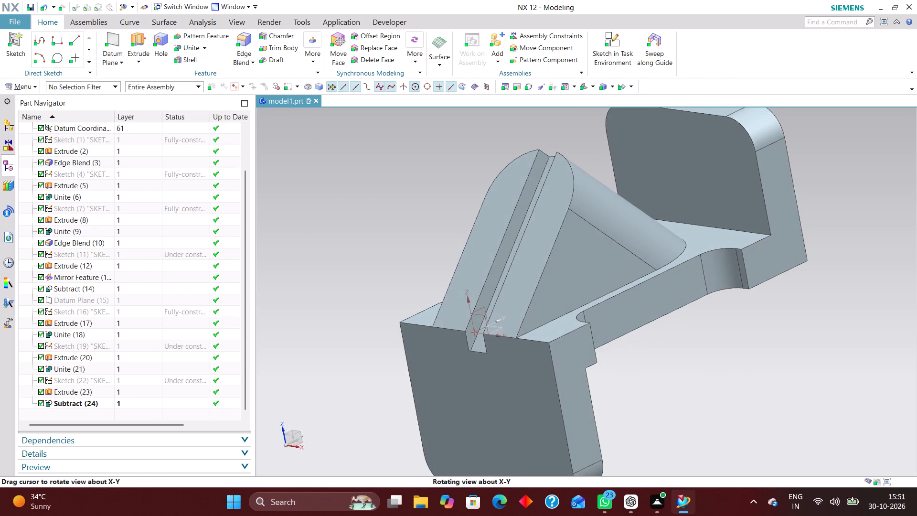
middle_click_drag(684, 377, 684, 379)
middle_click_drag(682, 382, 696, 396)
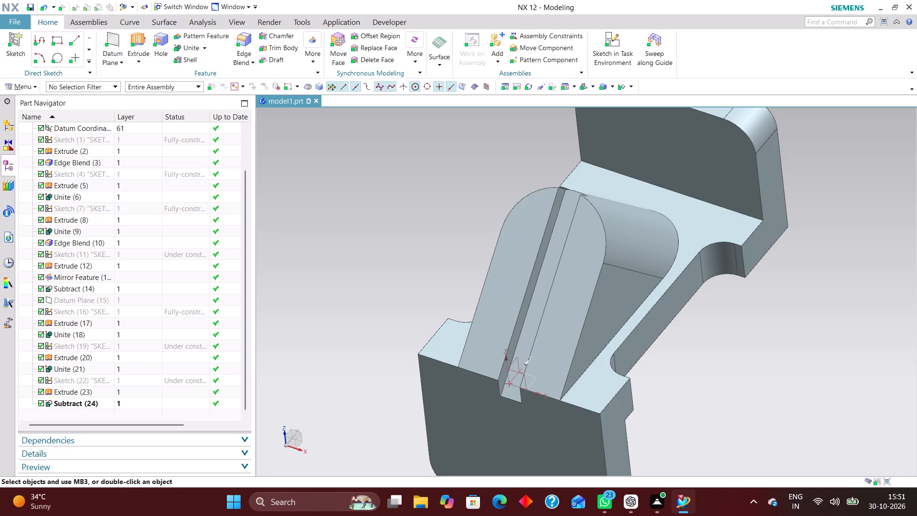
left_click(128, 378)
right_click(131, 380)
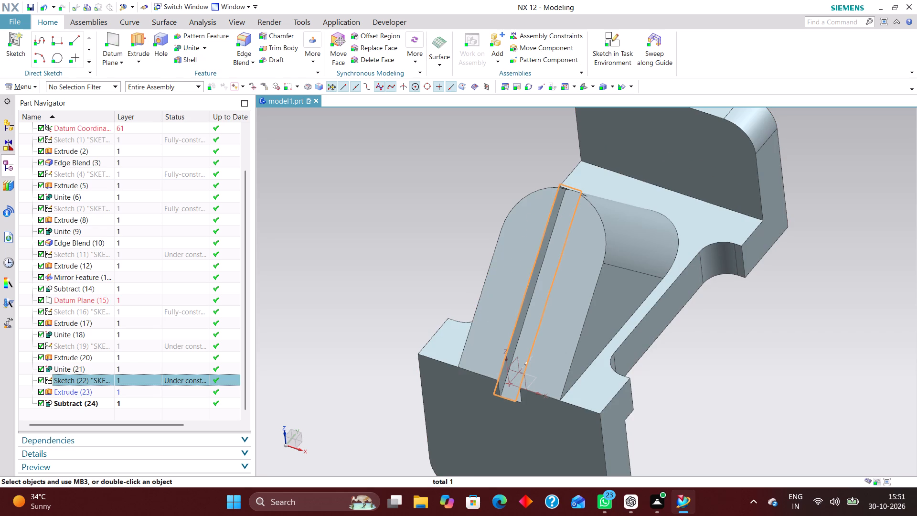
left_click(267, 392)
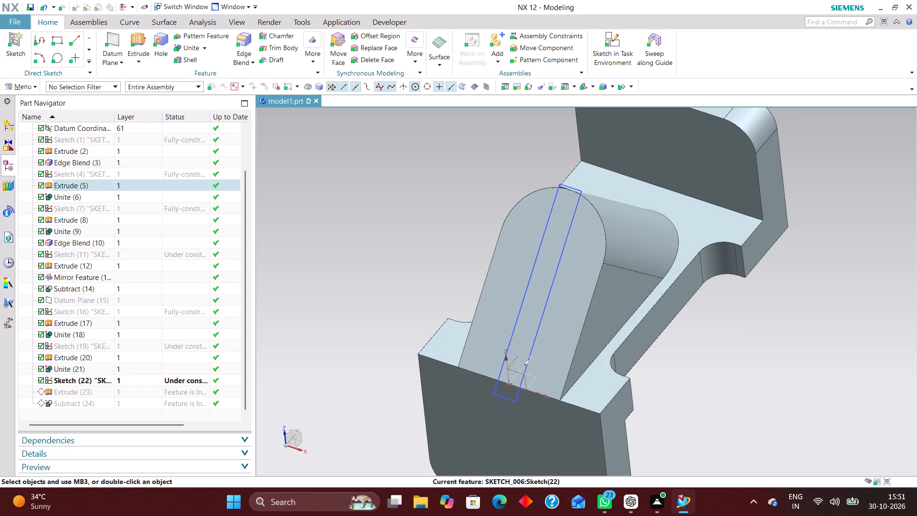
right_click_drag(509, 398, 507, 423)
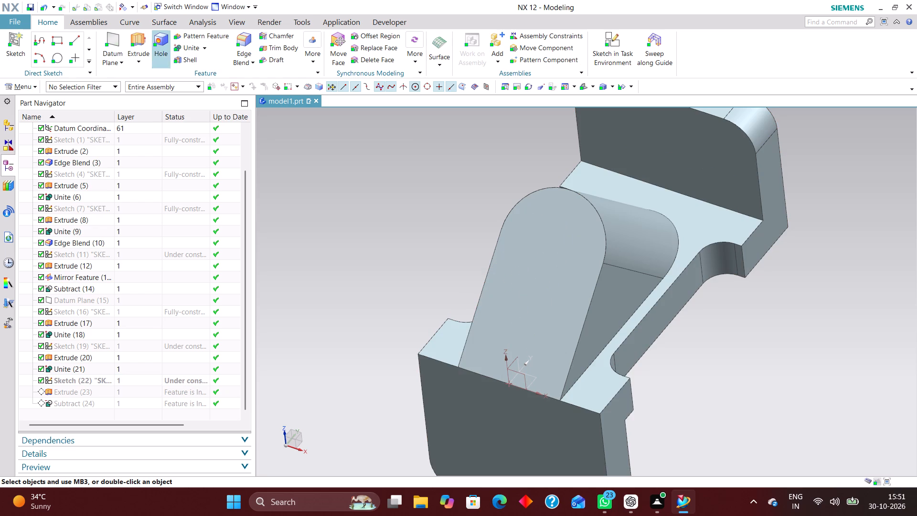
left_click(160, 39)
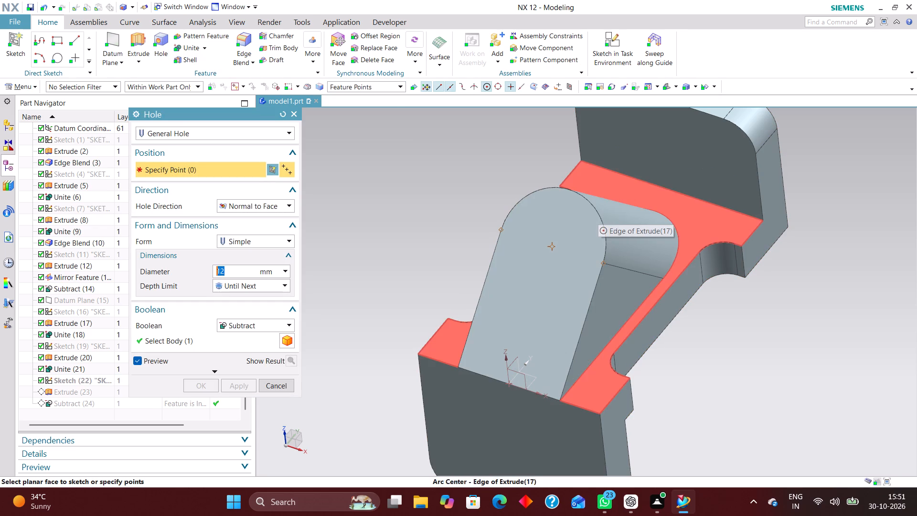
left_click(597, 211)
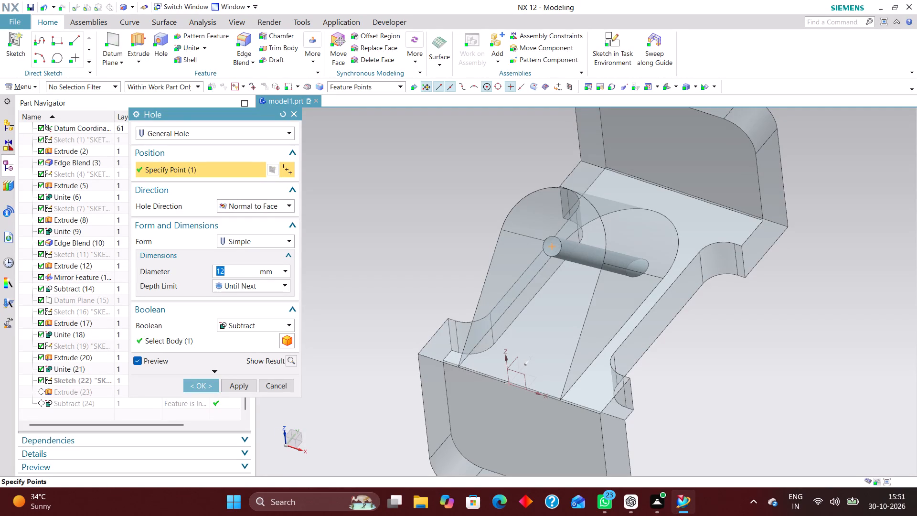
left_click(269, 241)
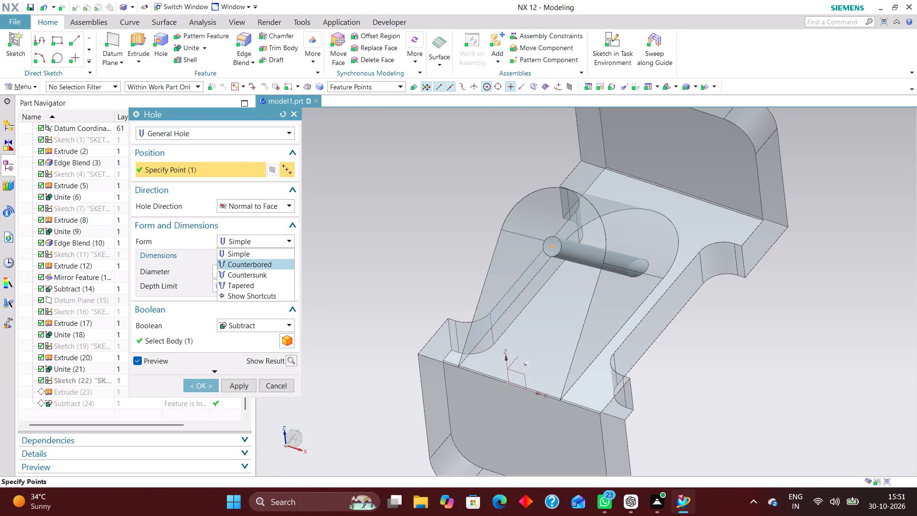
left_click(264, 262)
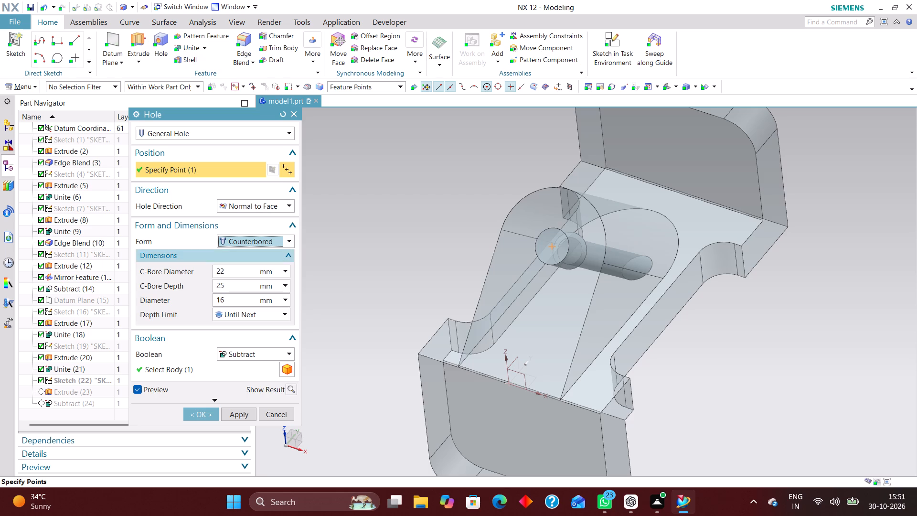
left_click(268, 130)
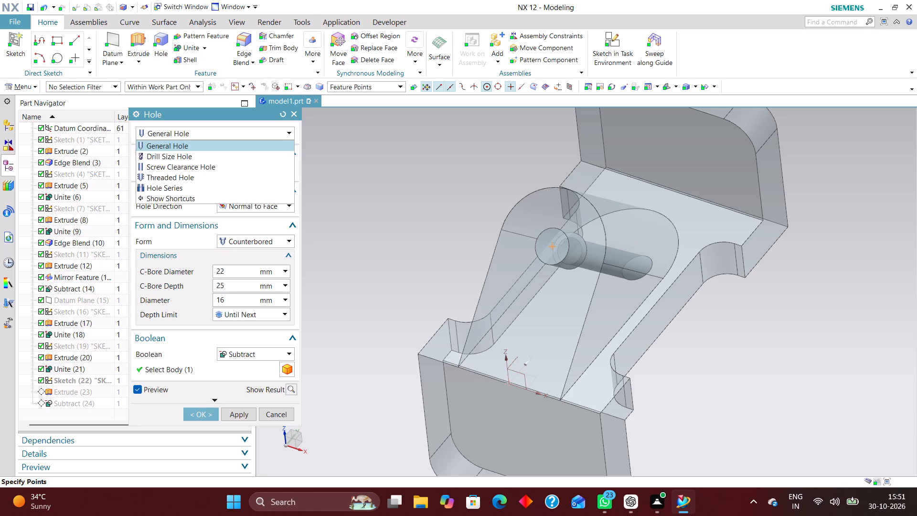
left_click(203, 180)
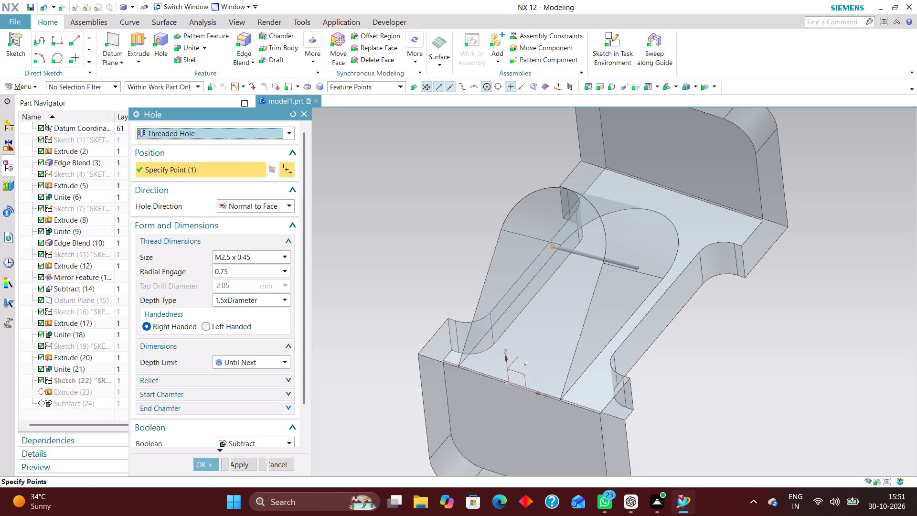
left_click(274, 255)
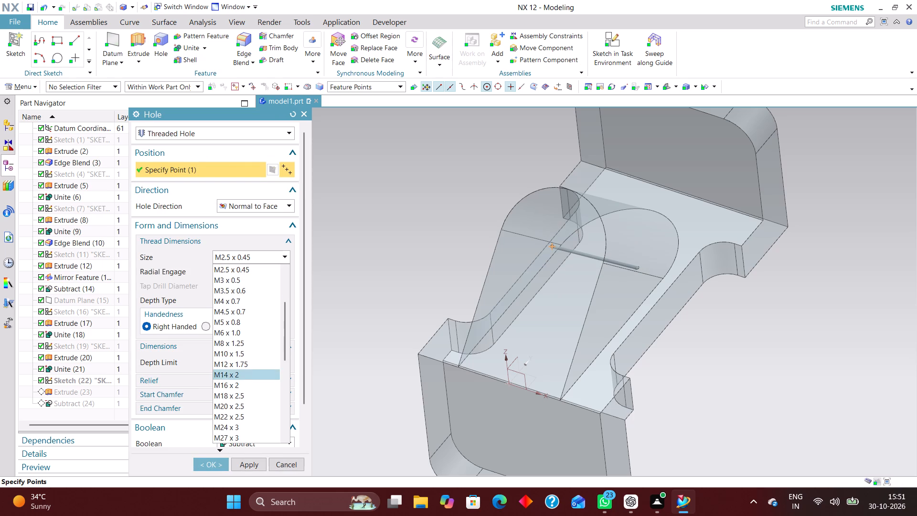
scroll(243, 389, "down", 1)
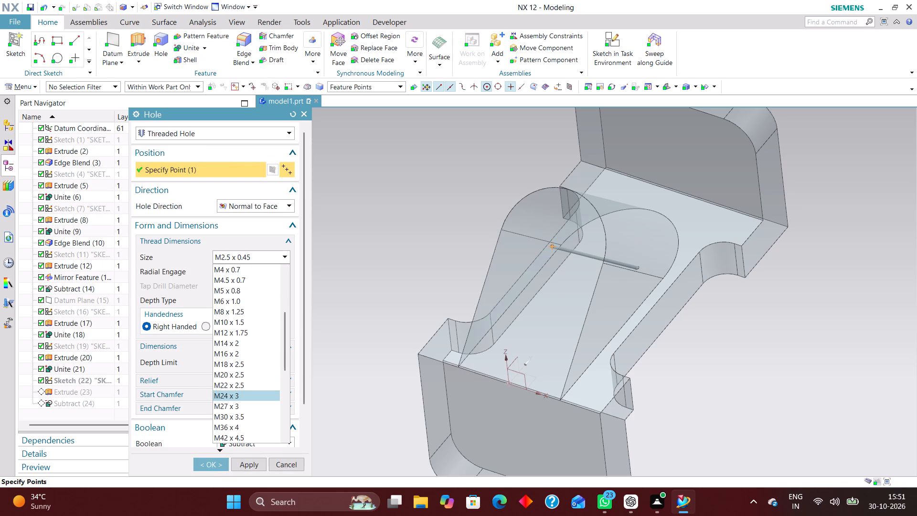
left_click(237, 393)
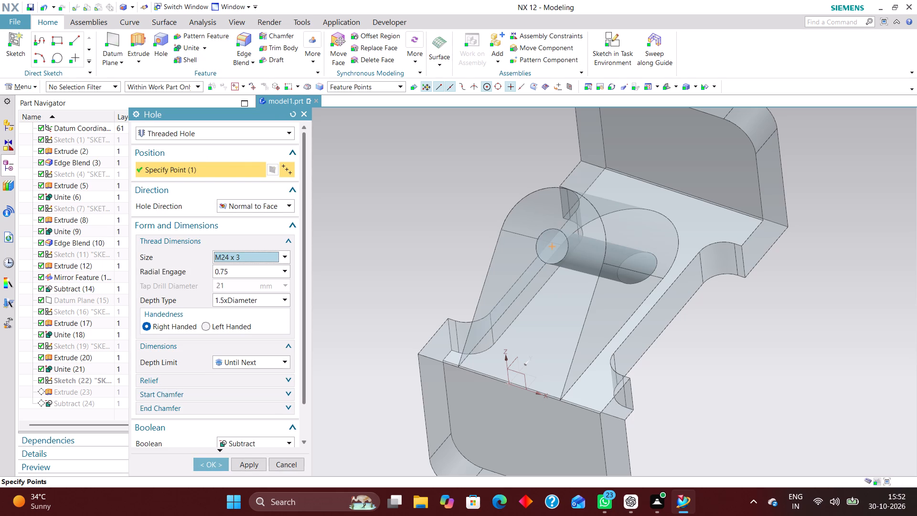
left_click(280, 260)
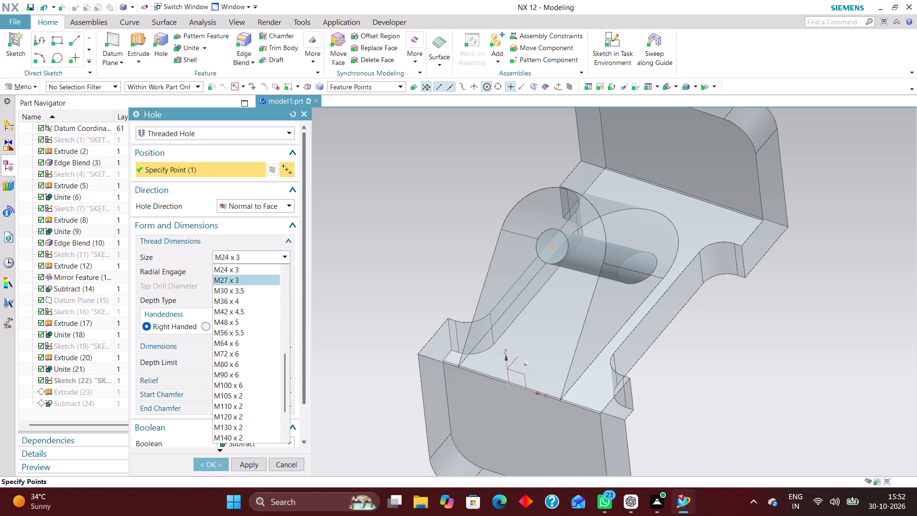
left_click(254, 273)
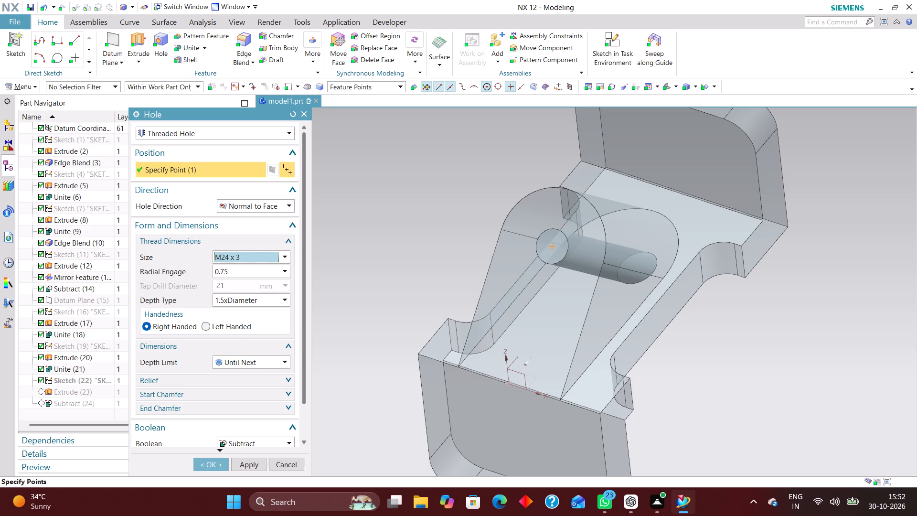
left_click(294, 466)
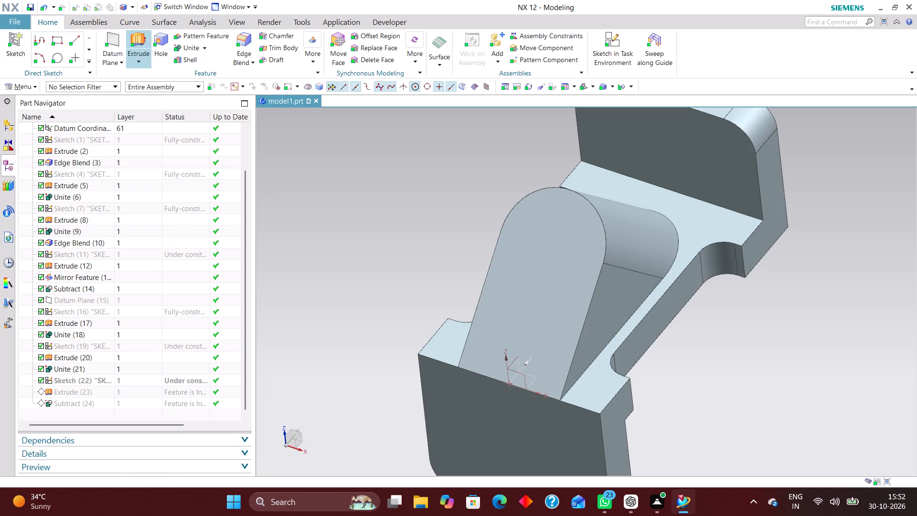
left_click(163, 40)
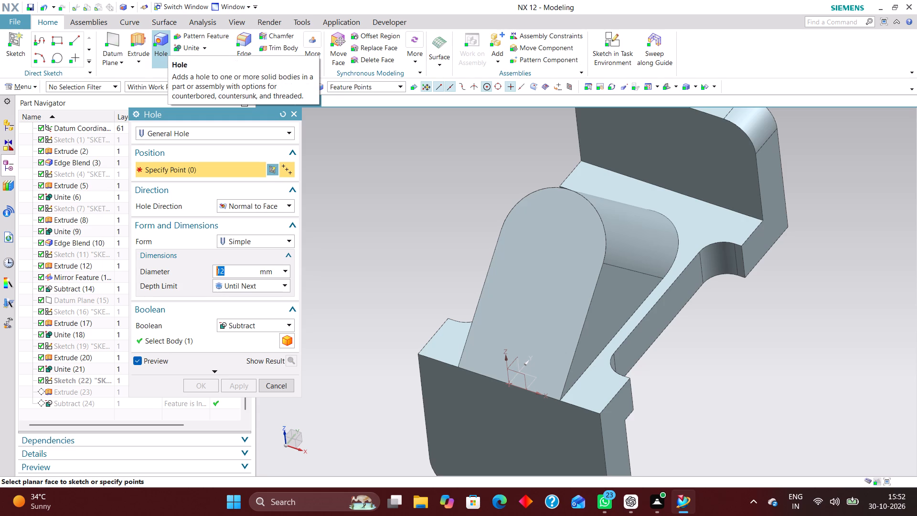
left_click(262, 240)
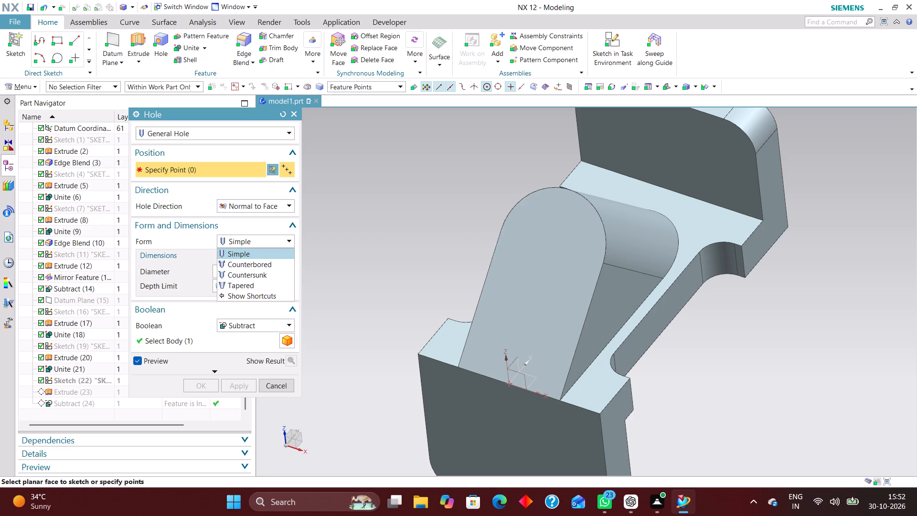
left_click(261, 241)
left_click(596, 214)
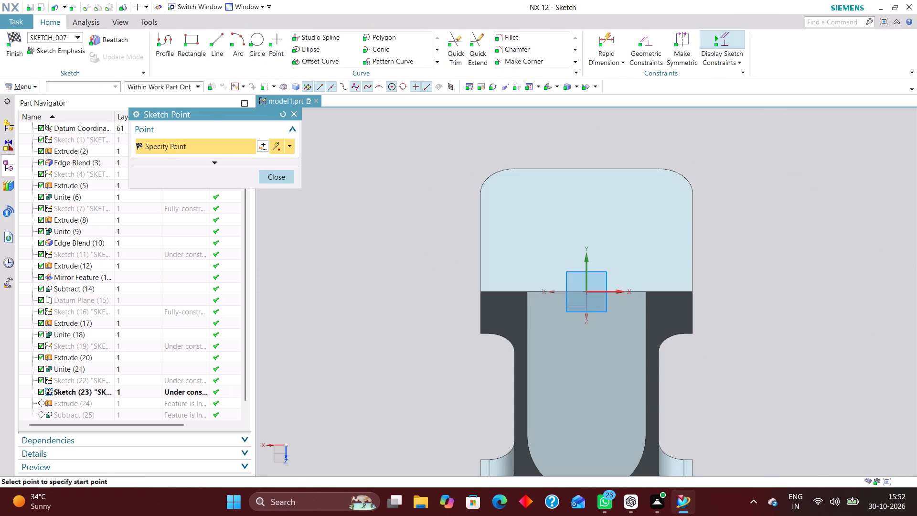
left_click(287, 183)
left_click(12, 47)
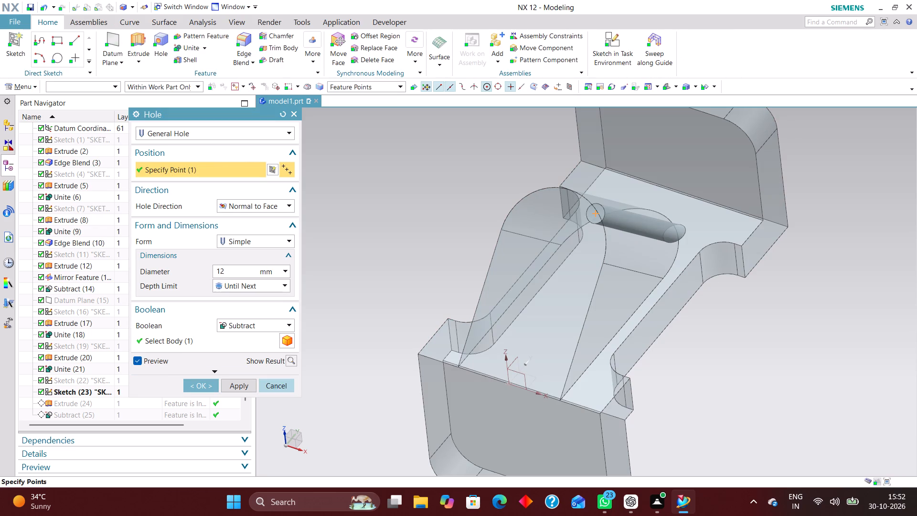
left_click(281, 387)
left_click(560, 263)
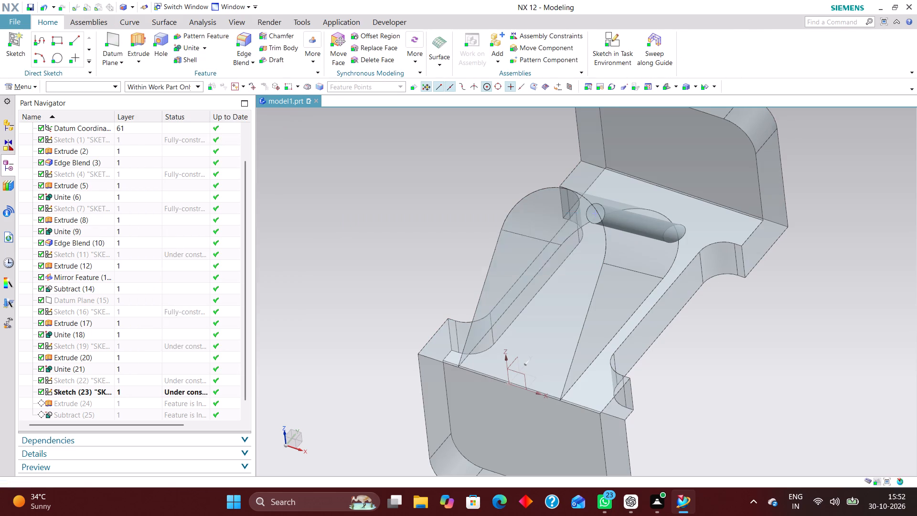
Place a simple general hole at the arc centre of the slanted support's face, trying diameters of 60, 50, 55 and 45 mm.
scroll(88, 269, "down", 5)
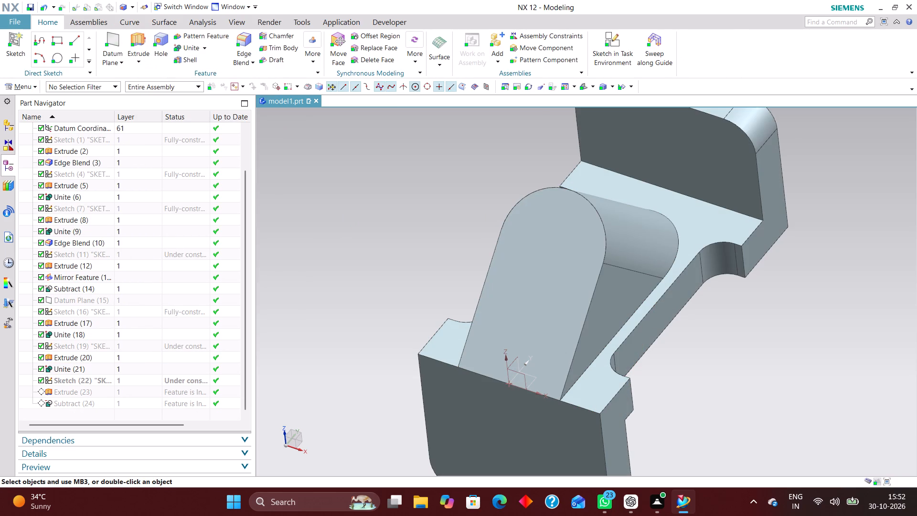
left_click(161, 42)
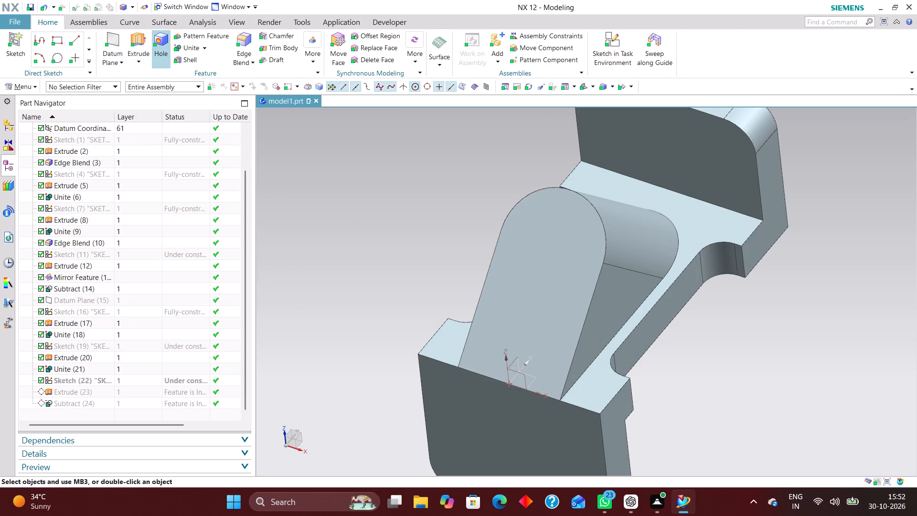
left_click(601, 220)
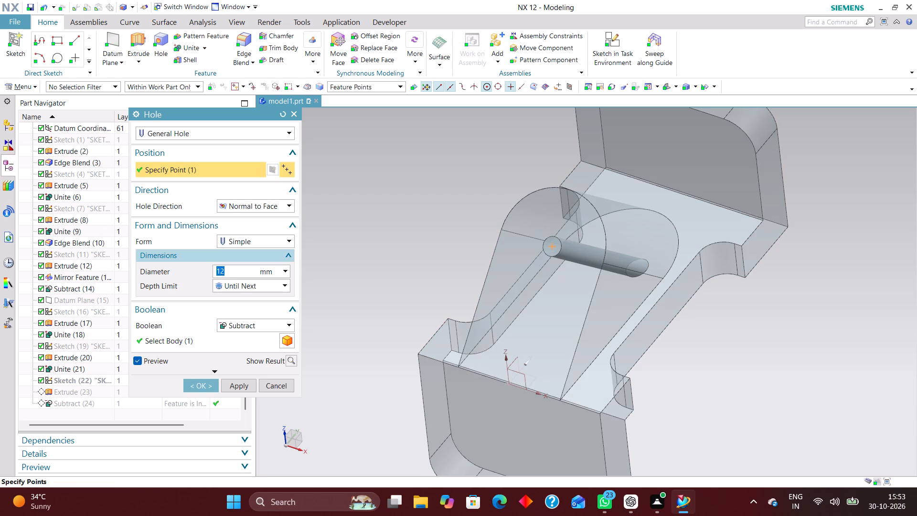
type("60")
key("Return")
type("50")
key("Return")
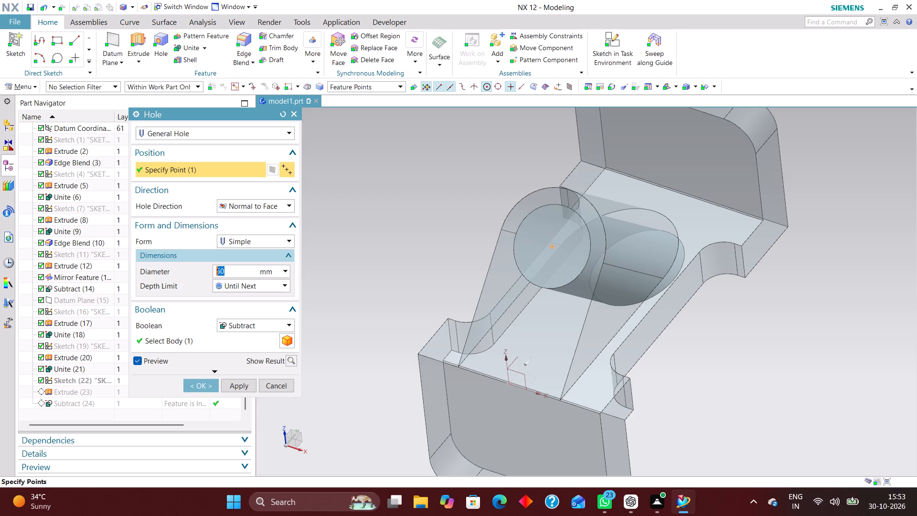
type("55")
key("Return")
type("45")
key("Return")
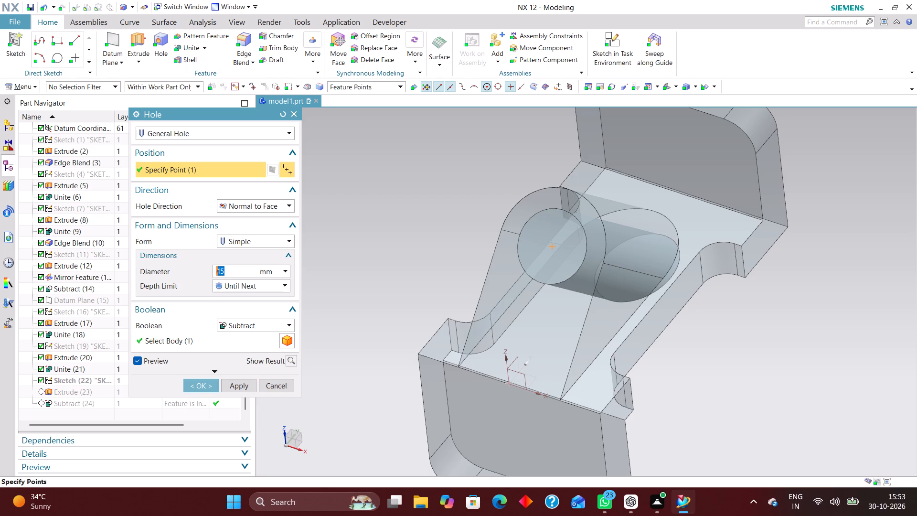
Make the hole counterbored with a 45 mm counterbore diameter, 10 mm counterbore depth and 24 mm hole diameter, and create it.
left_click(266, 242)
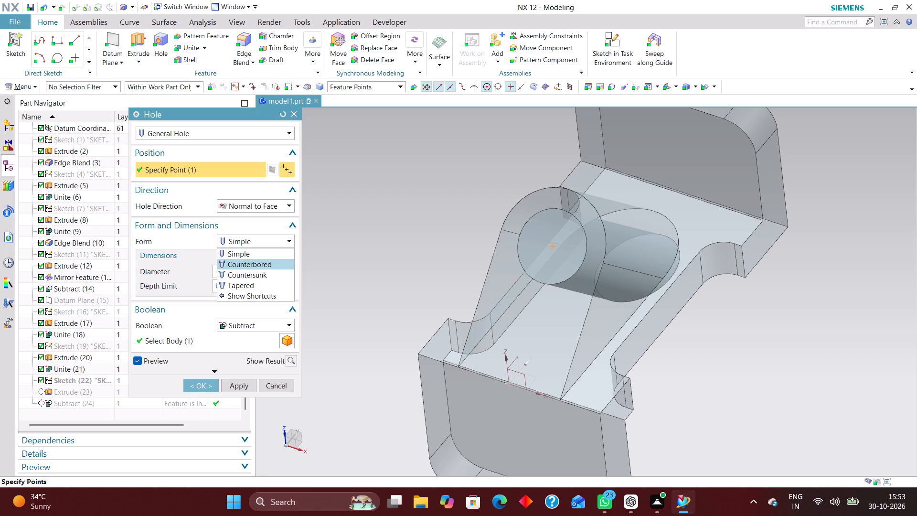
left_click(269, 264)
left_click_drag(232, 269, 128, 274)
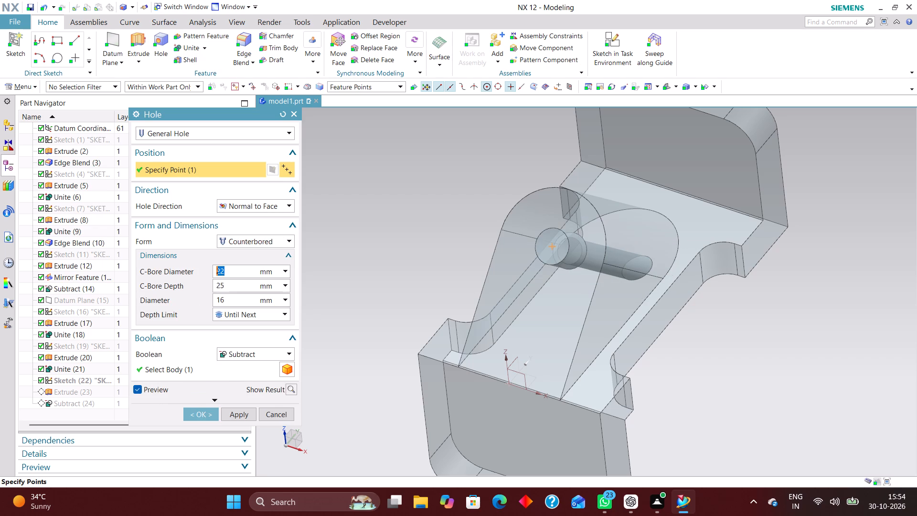
type("45")
key("Return")
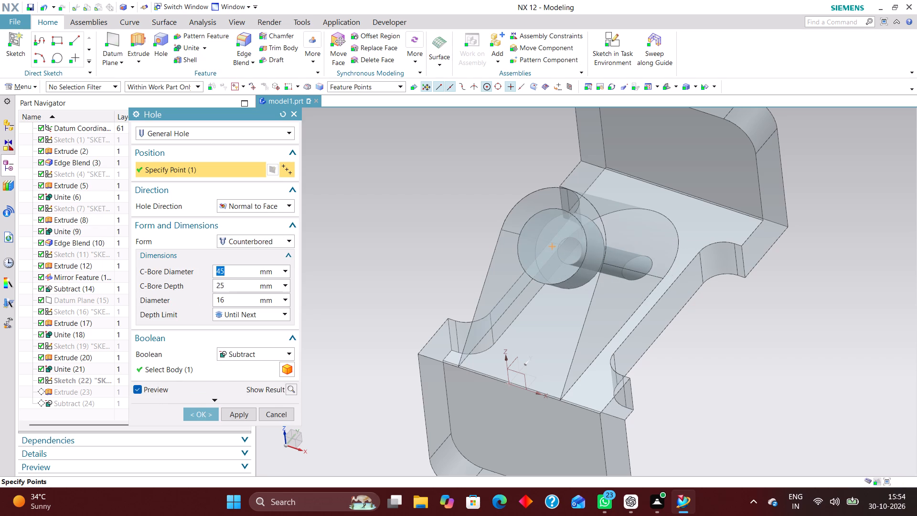
left_click_drag(229, 284, 204, 284)
type("10")
key("Return")
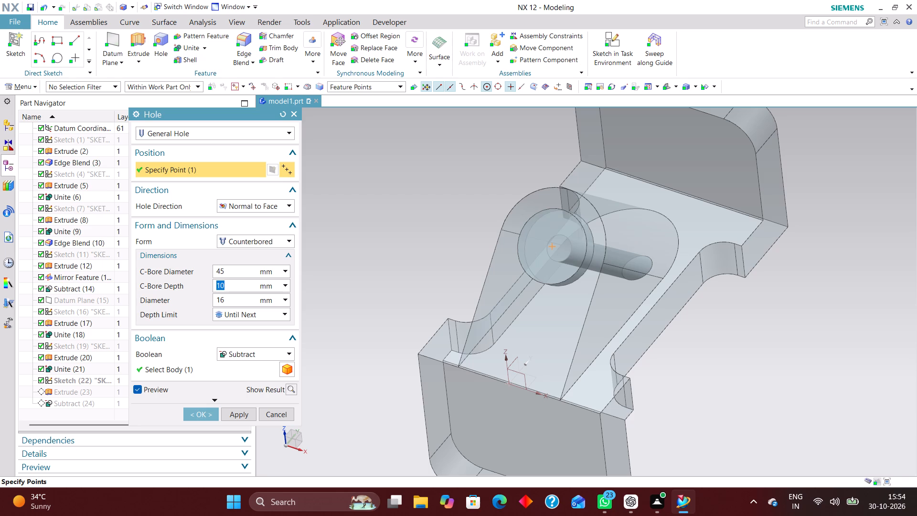
left_click_drag(231, 302, 188, 310)
type("24")
key("Return")
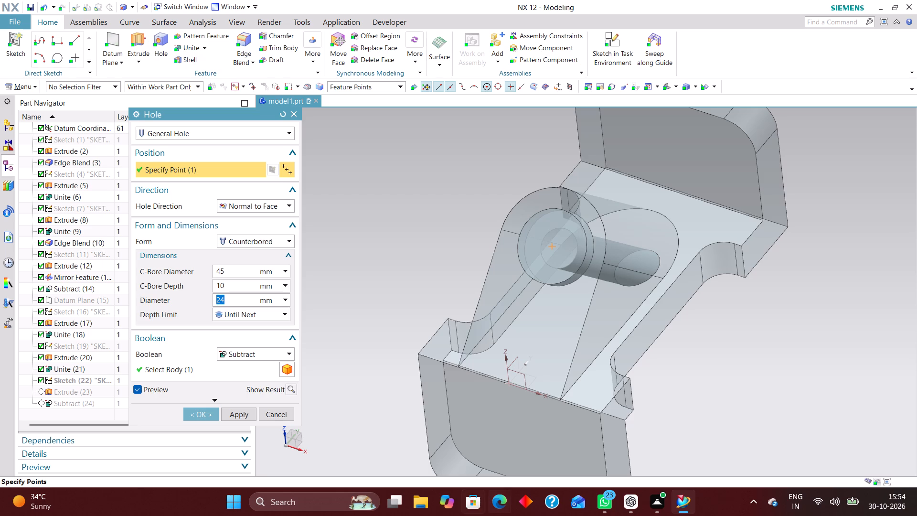
left_click(213, 418)
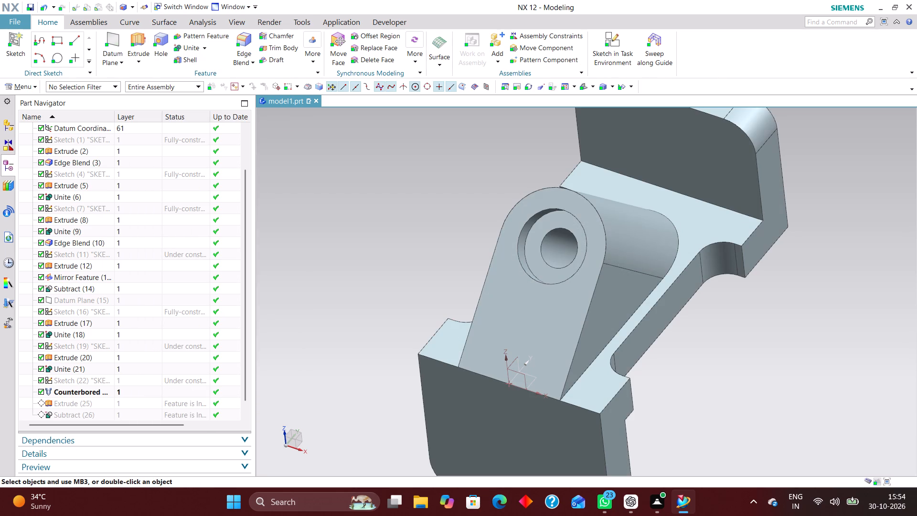
Roll the model forward by making the slot's final Subtract feature the current feature.
middle_click_drag(747, 390, 674, 336)
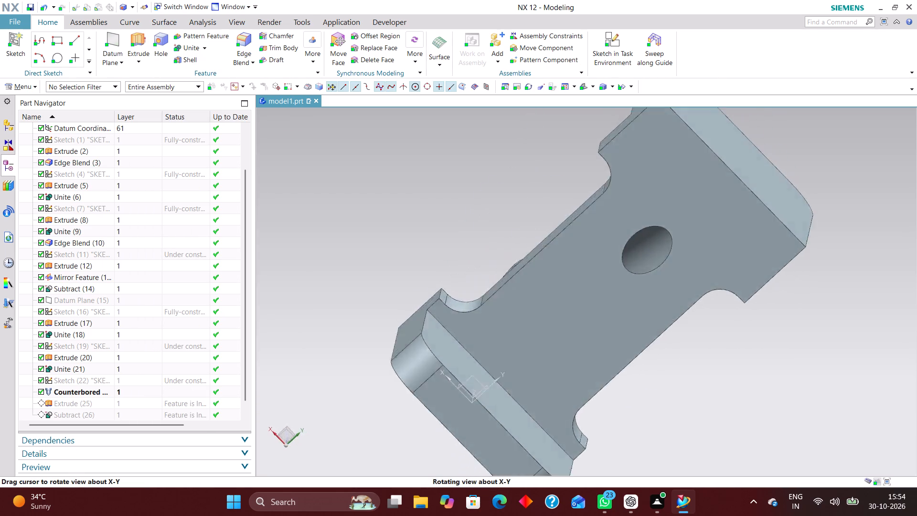
middle_click_drag(674, 336, 710, 375)
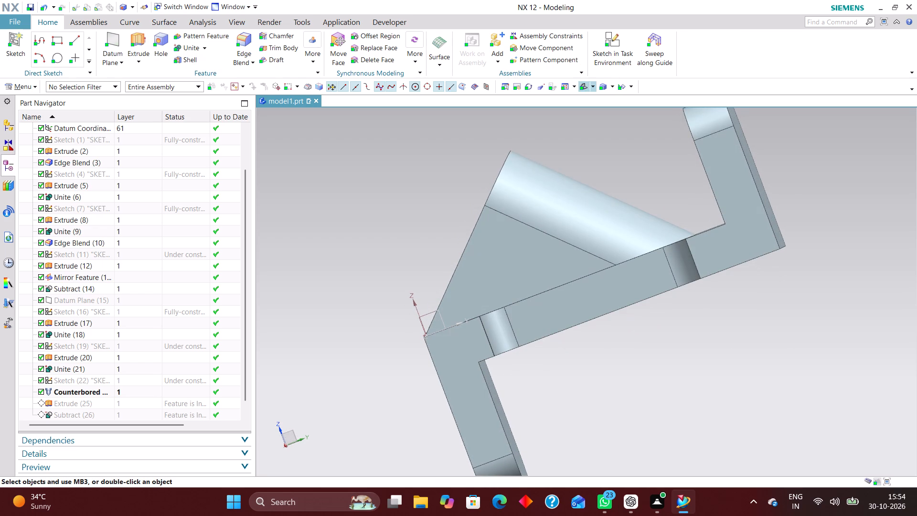
left_click(583, 87)
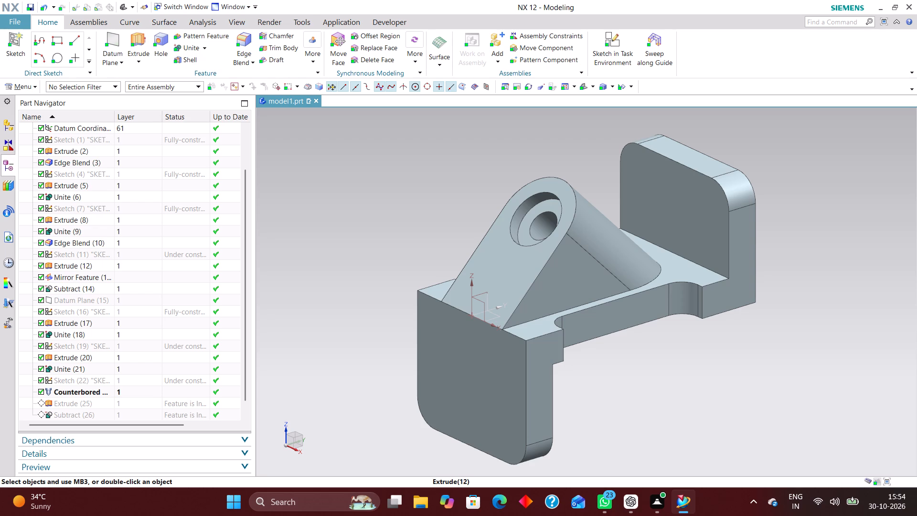
scroll(63, 387, "down", 4)
left_click(133, 405)
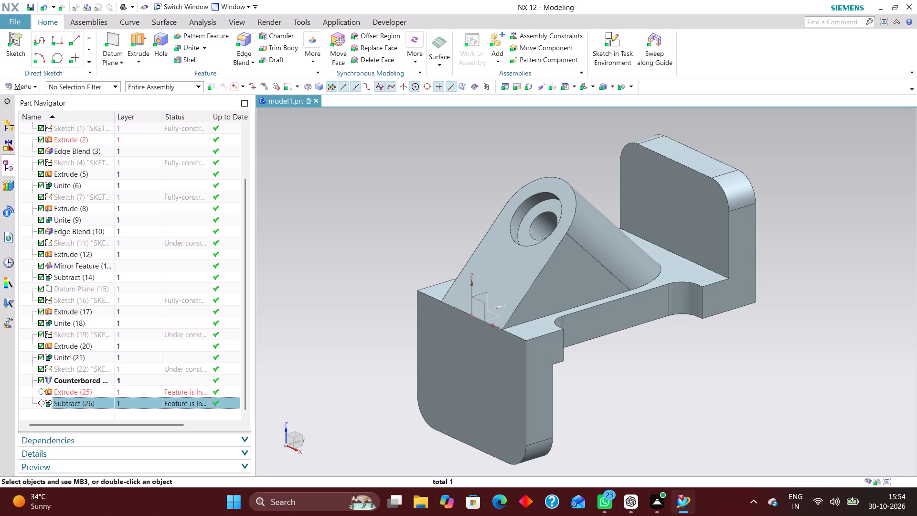
right_click(139, 405)
left_click(194, 415)
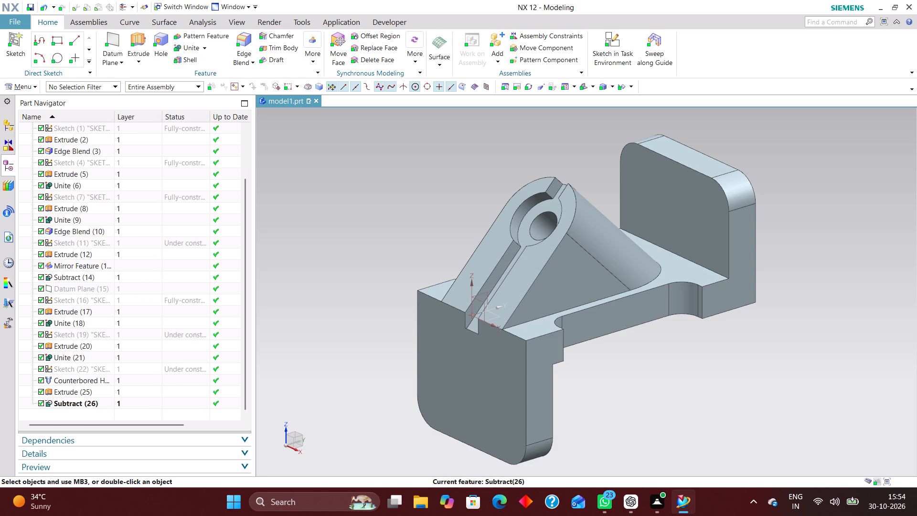
Edit the slot's rectangle sketch with rollback, set its width to 14 mm, and finish the sketch.
middle_click_drag(676, 428, 682, 451)
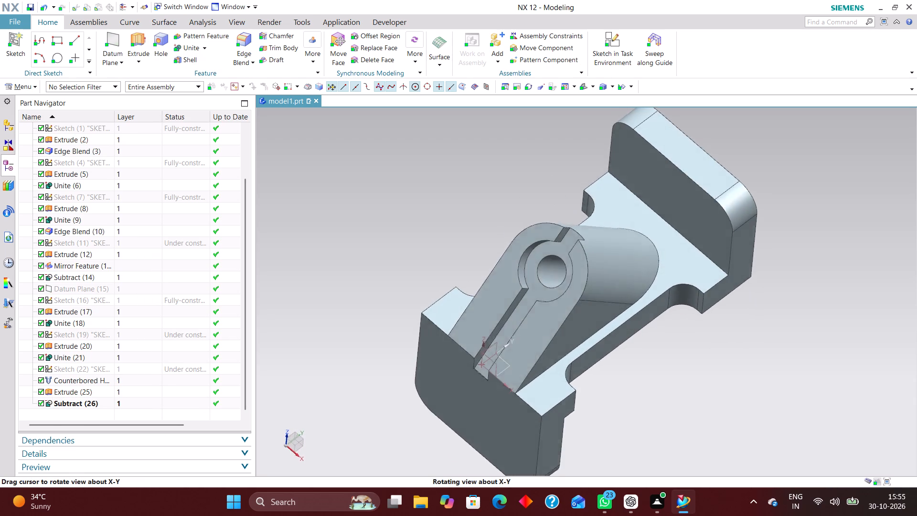
middle_click_drag(682, 451, 686, 444)
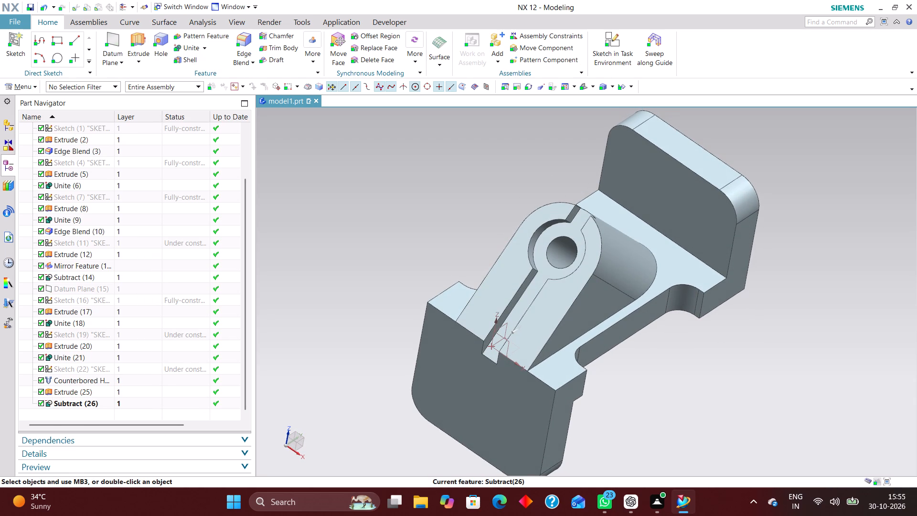
middle_click_drag(663, 424, 652, 413)
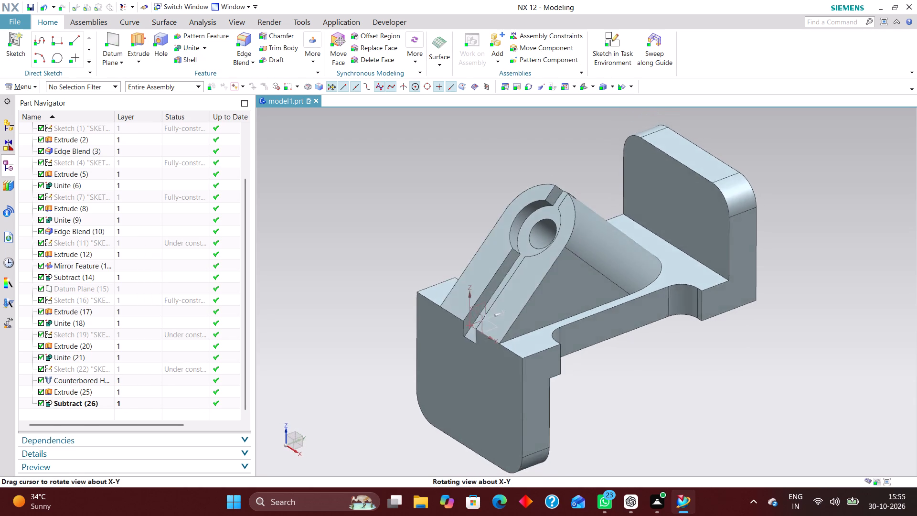
middle_click_drag(652, 413, 672, 417)
left_click(124, 365)
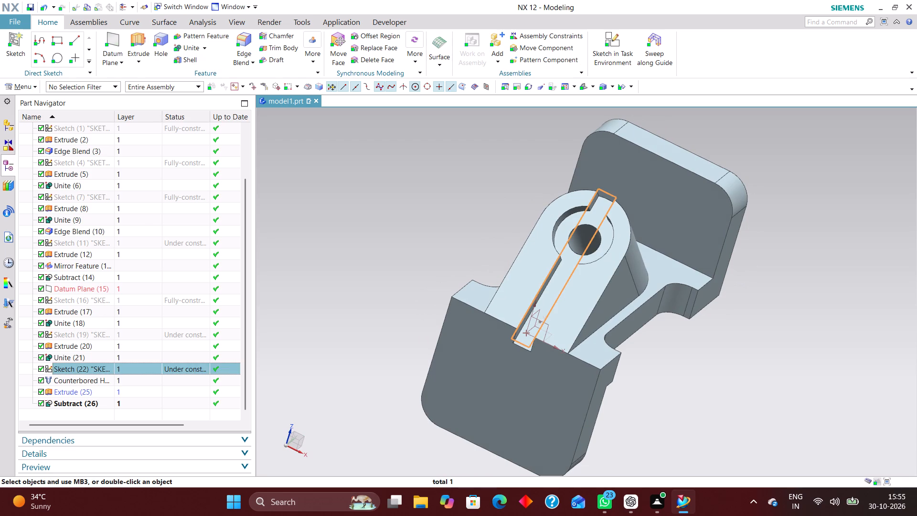
right_click(124, 365)
left_click(171, 113)
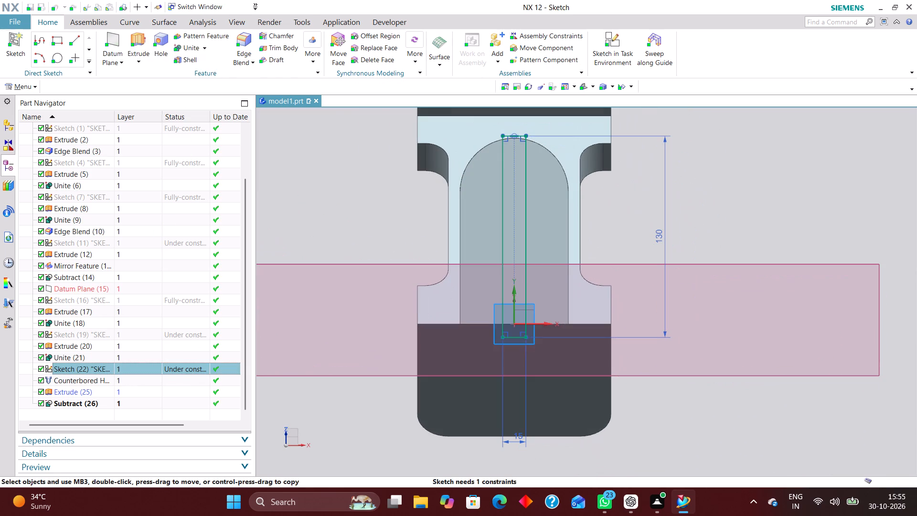
left_click_drag(516, 438, 517, 453)
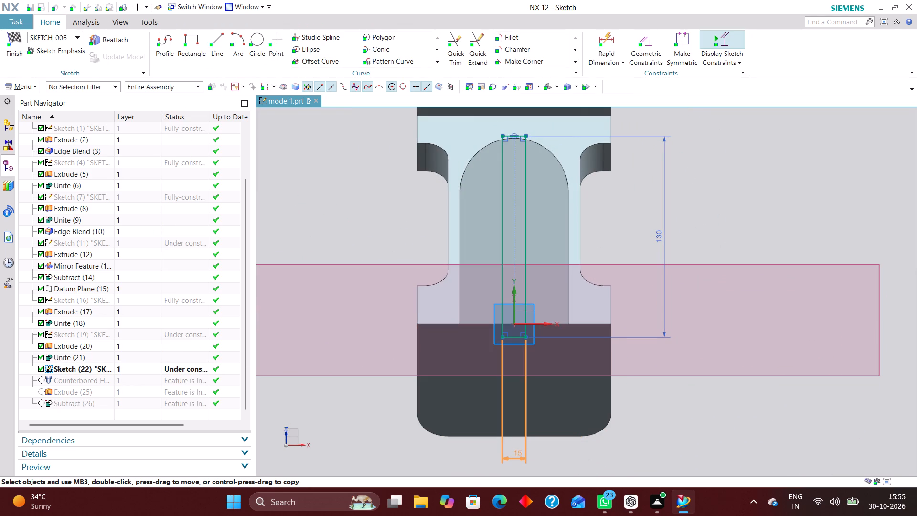
left_click_drag(517, 453, 551, 441)
double_click(550, 443)
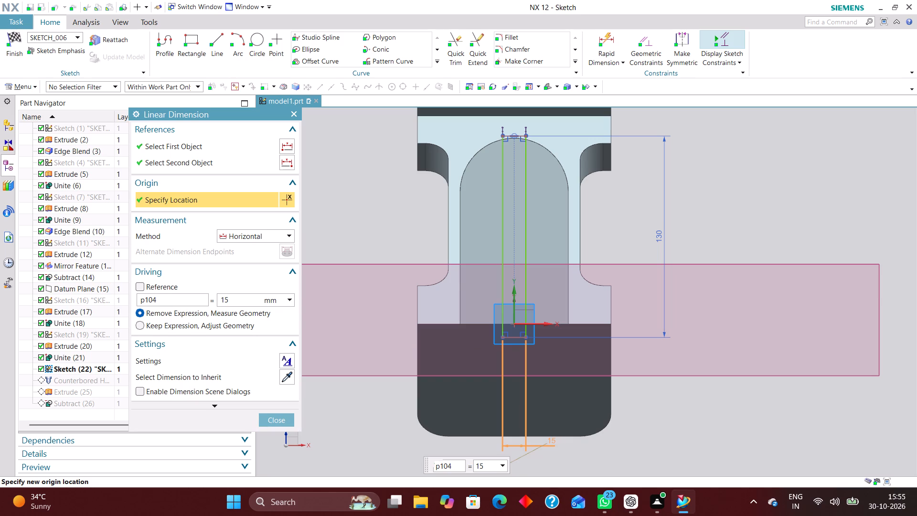
type("14")
left_click_drag(484, 465, 458, 464)
type("14")
key("Return")
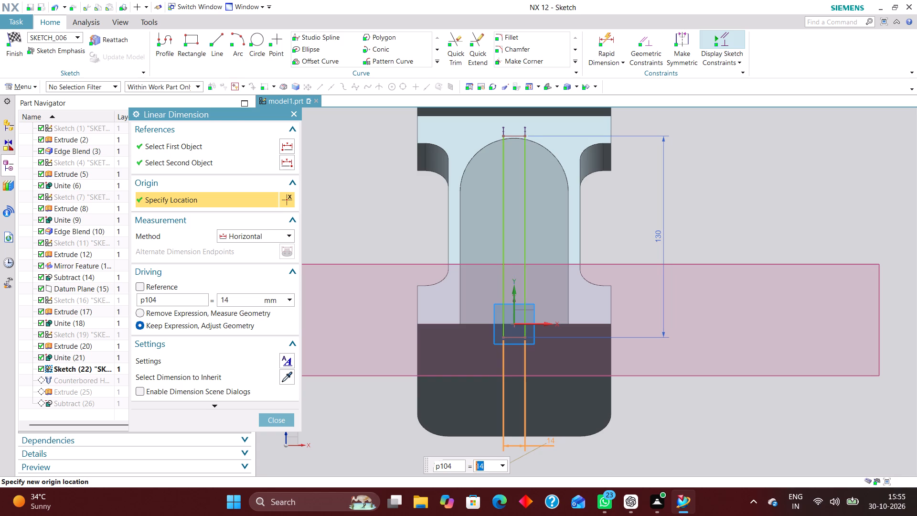
left_click(282, 419)
left_click(15, 43)
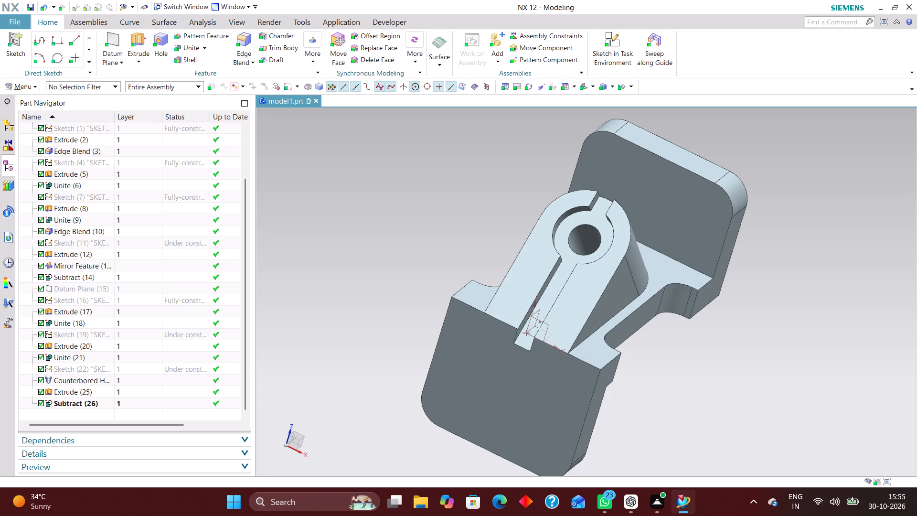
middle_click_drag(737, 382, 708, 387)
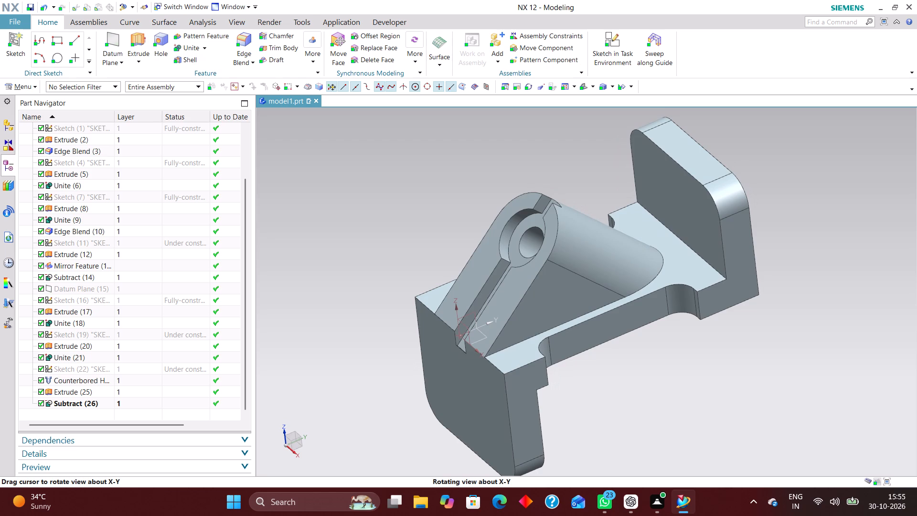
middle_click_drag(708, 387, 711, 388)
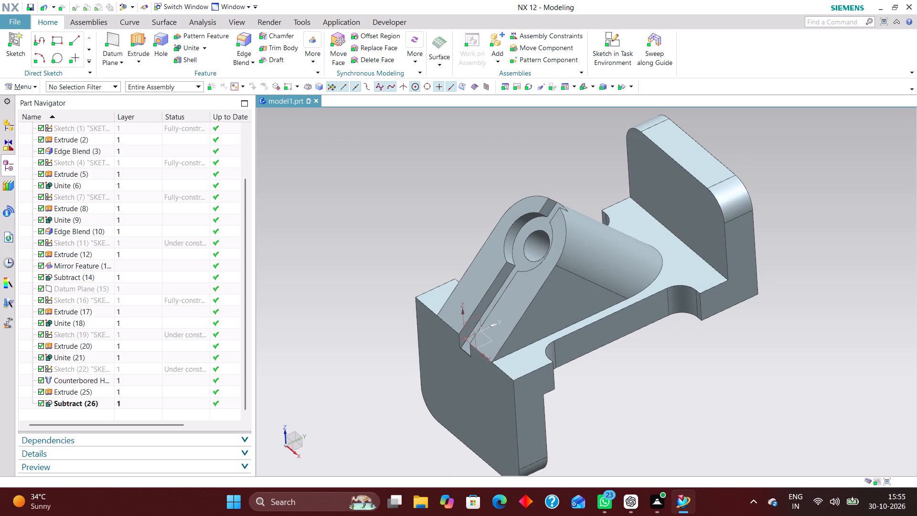
Edit the slot's extrude feature on the slanted support and set its end distance to 8 mm.
scroll(479, 328, "up", 2)
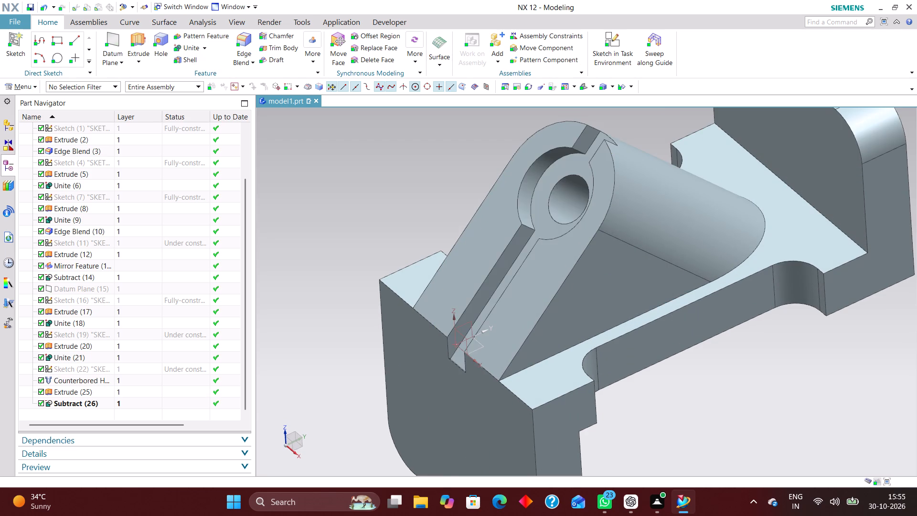
left_click(89, 390)
right_click(90, 392)
left_click(161, 162)
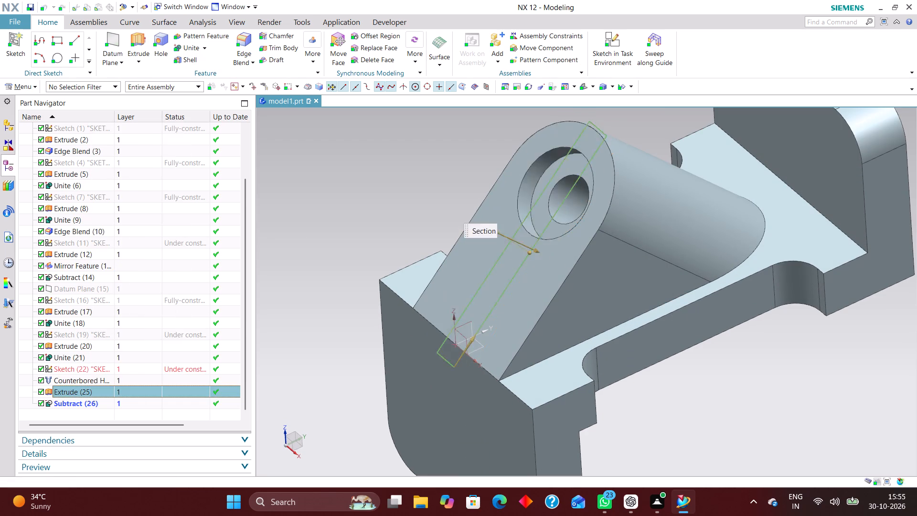
key("8")
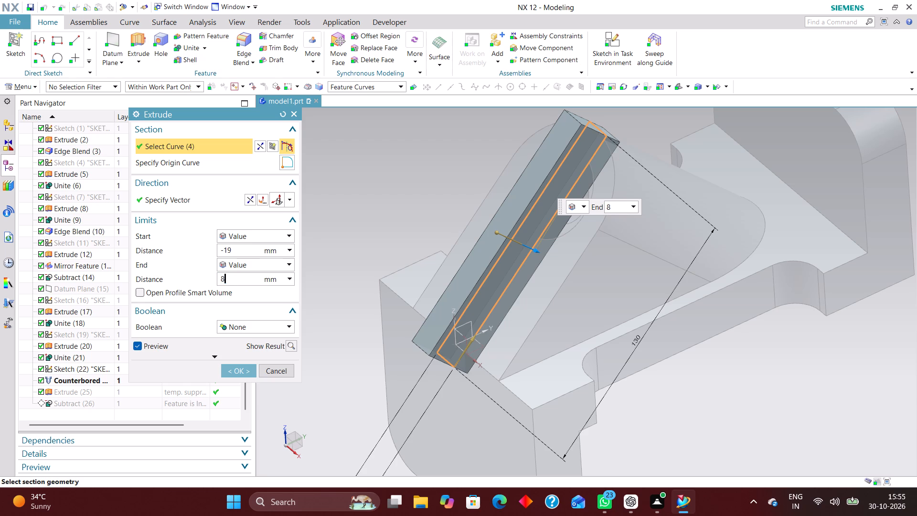
key("Return")
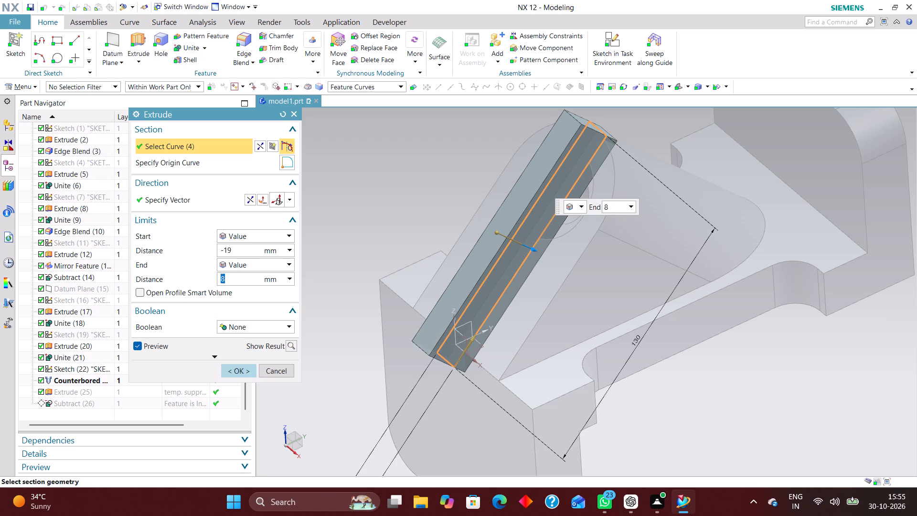
left_click(231, 368)
middle_click_drag(693, 426, 680, 441)
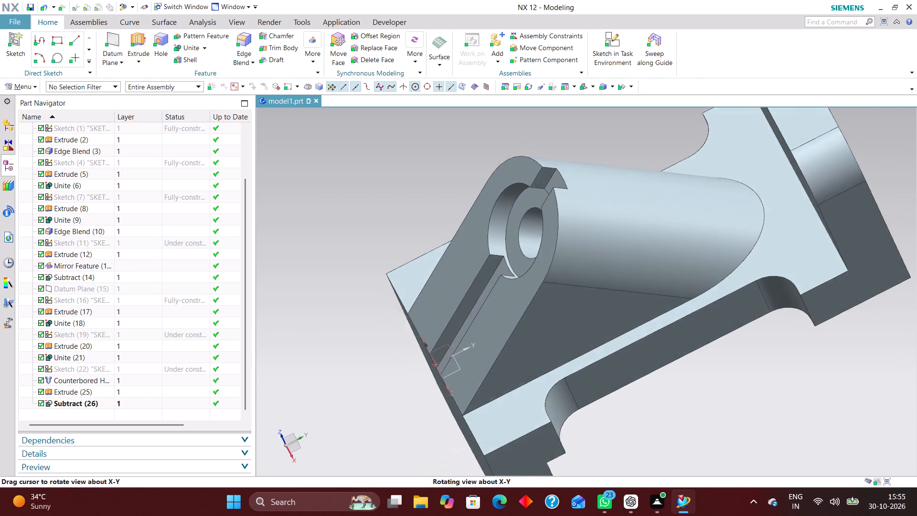
middle_click_drag(680, 441, 701, 419)
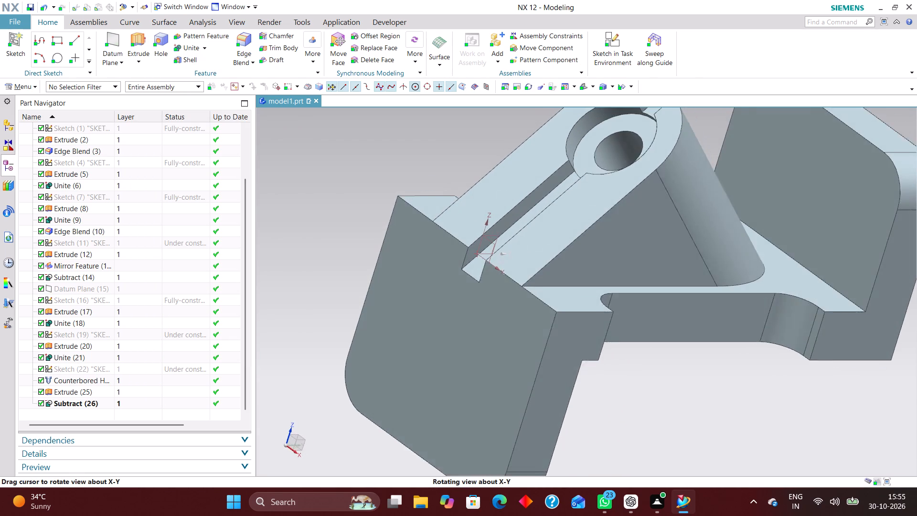
middle_click_drag(701, 419, 700, 421)
left_click(584, 85)
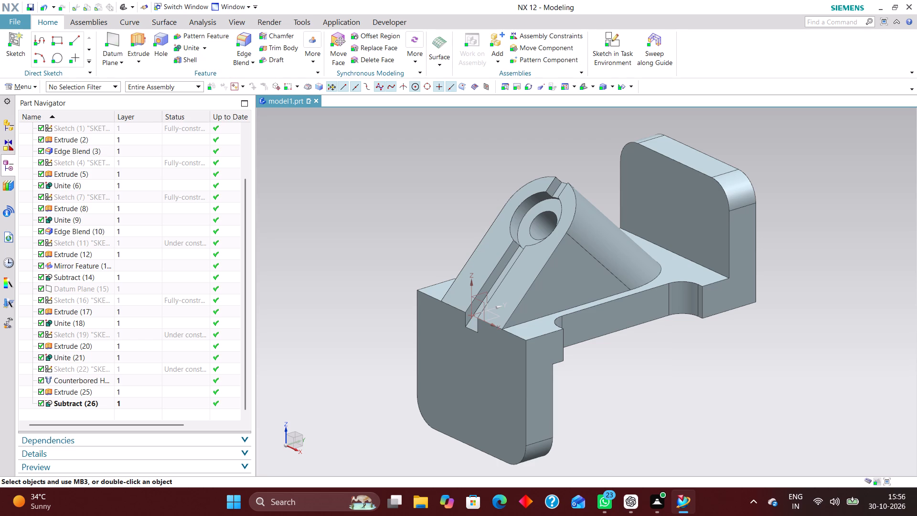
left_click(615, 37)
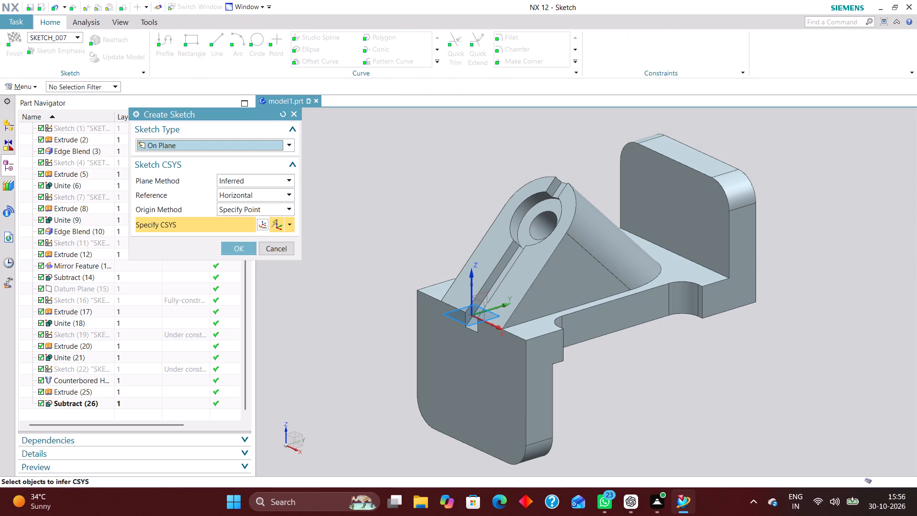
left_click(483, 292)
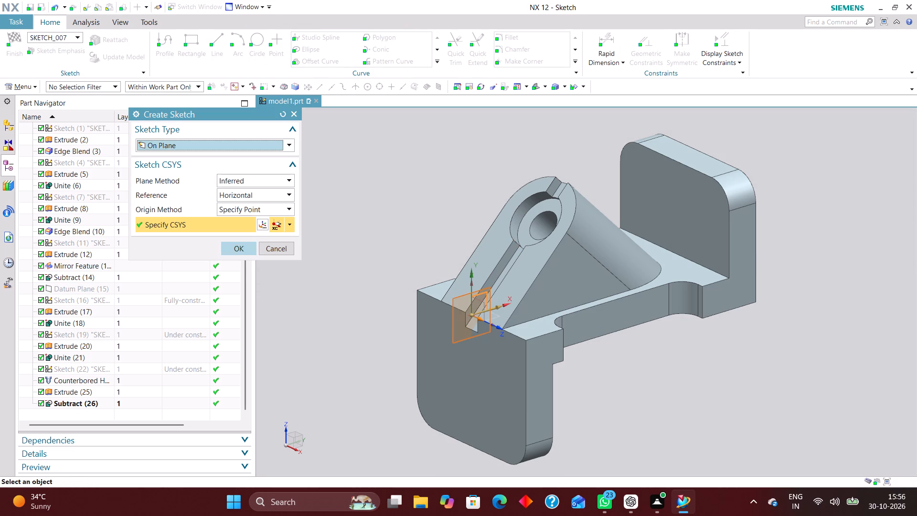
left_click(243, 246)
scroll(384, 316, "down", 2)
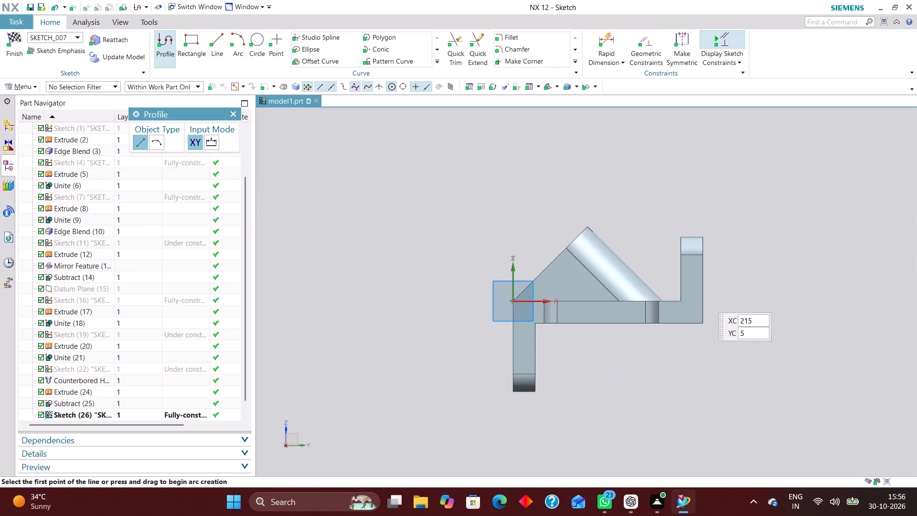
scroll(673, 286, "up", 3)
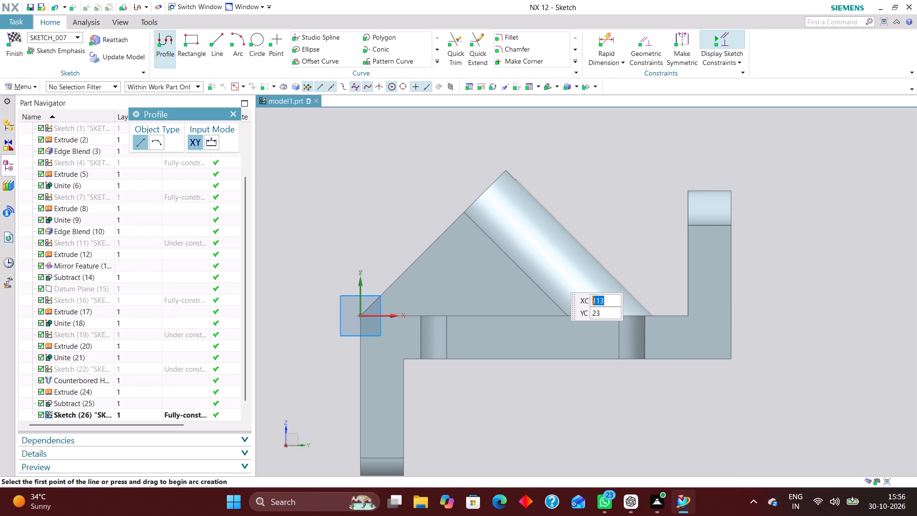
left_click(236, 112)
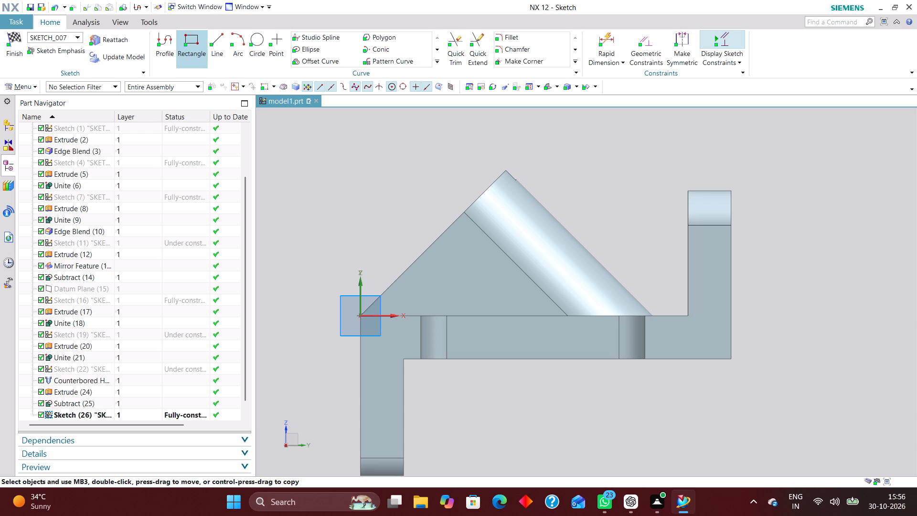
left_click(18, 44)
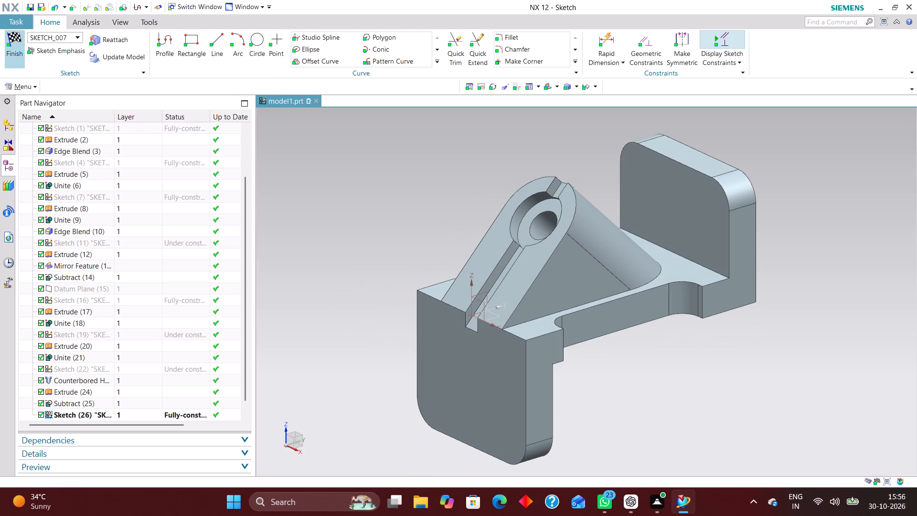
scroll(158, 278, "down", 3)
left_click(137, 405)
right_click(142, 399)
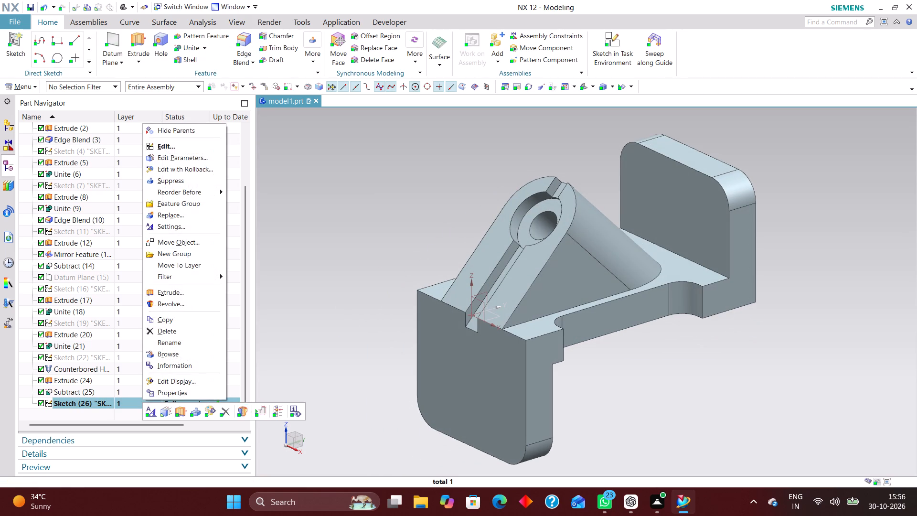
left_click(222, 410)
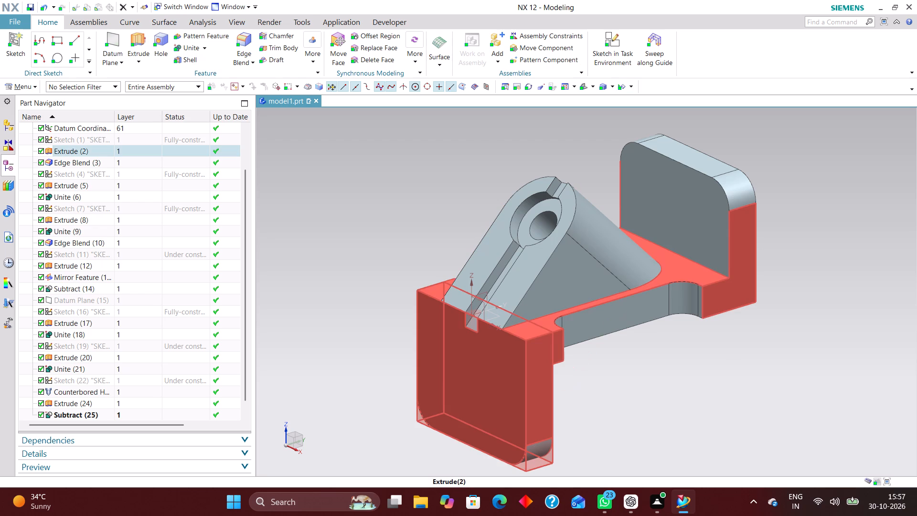
Start a sketch on the datum XY plane and draw a rectangle about 42 mm wide overlapping the upright flange and the cylindrical boss.
scroll(725, 219, "up", 1)
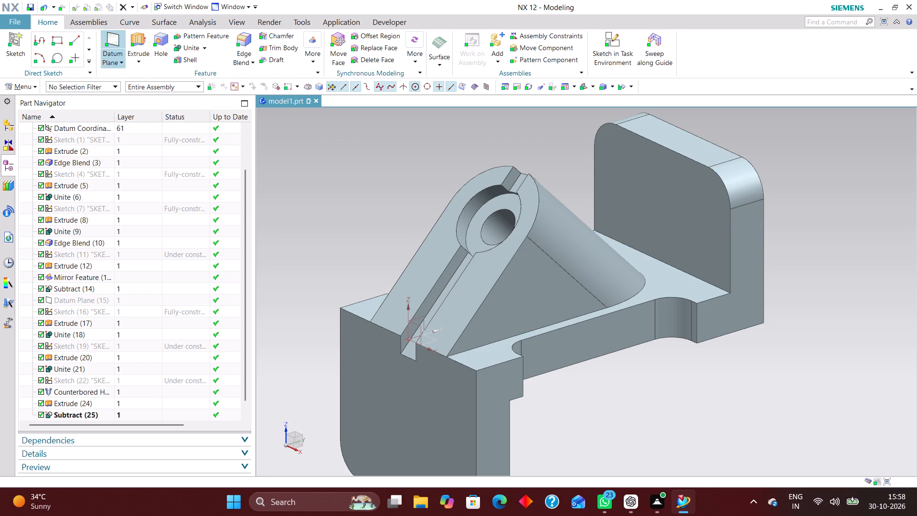
left_click(617, 41)
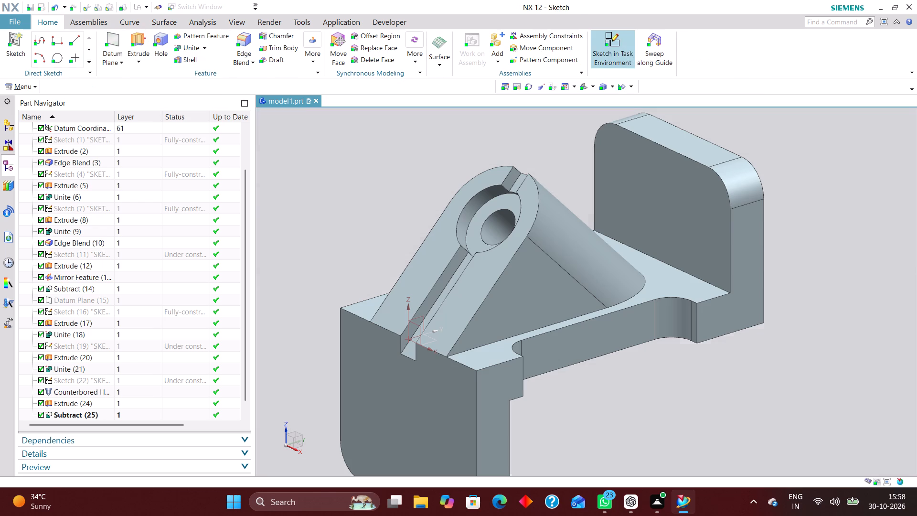
left_click(430, 343)
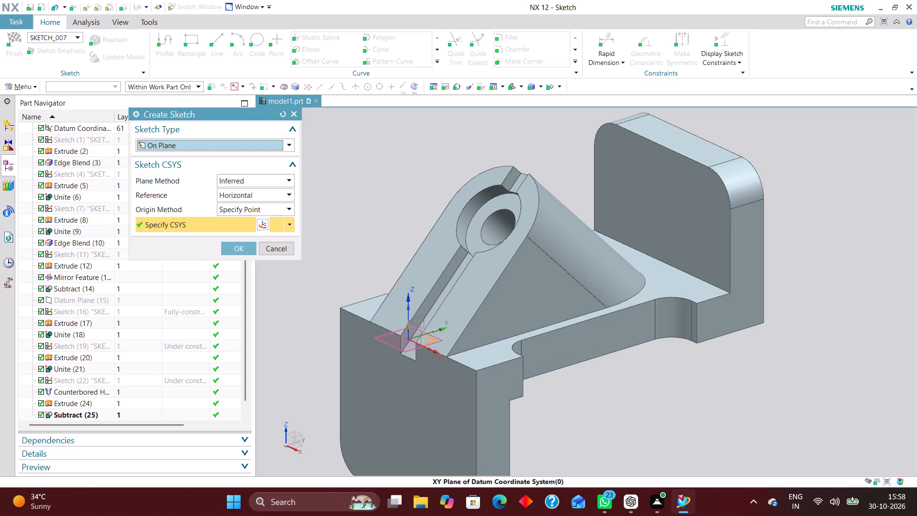
left_click(233, 246)
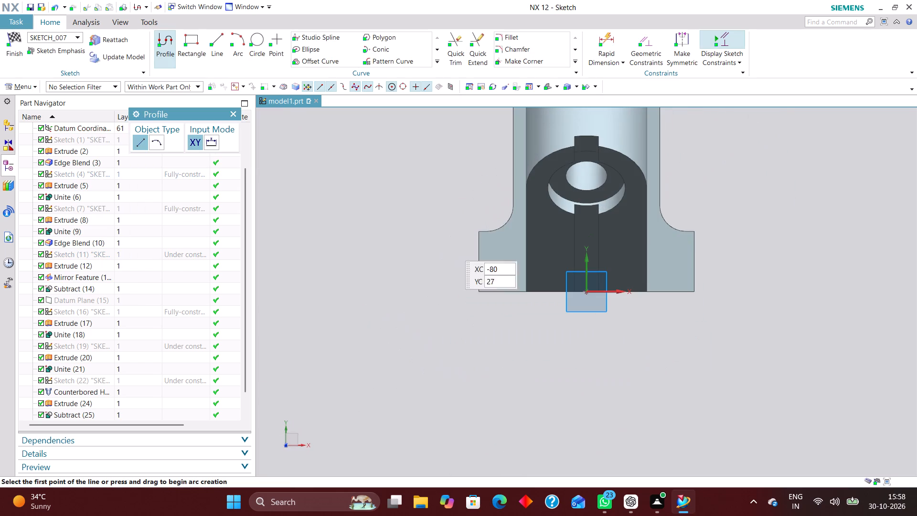
scroll(511, 332, "down", 3)
scroll(547, 134, "up", 3)
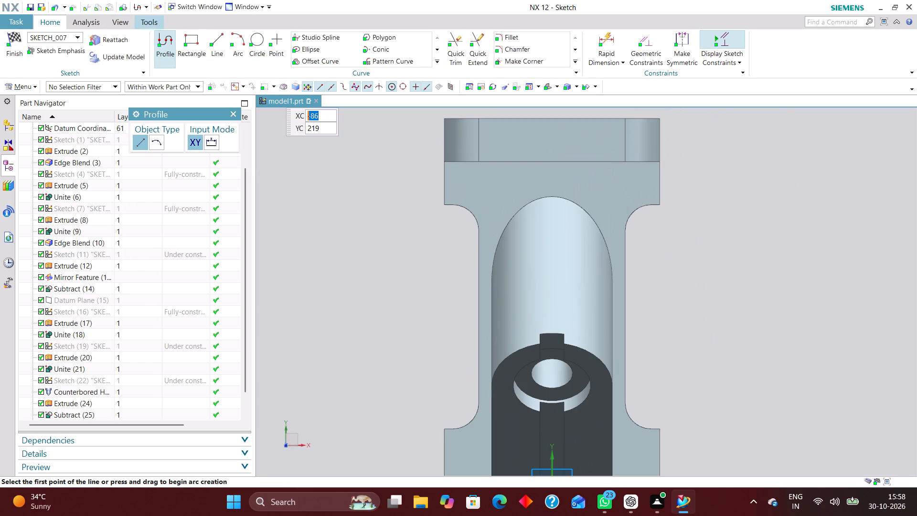
left_click(192, 45)
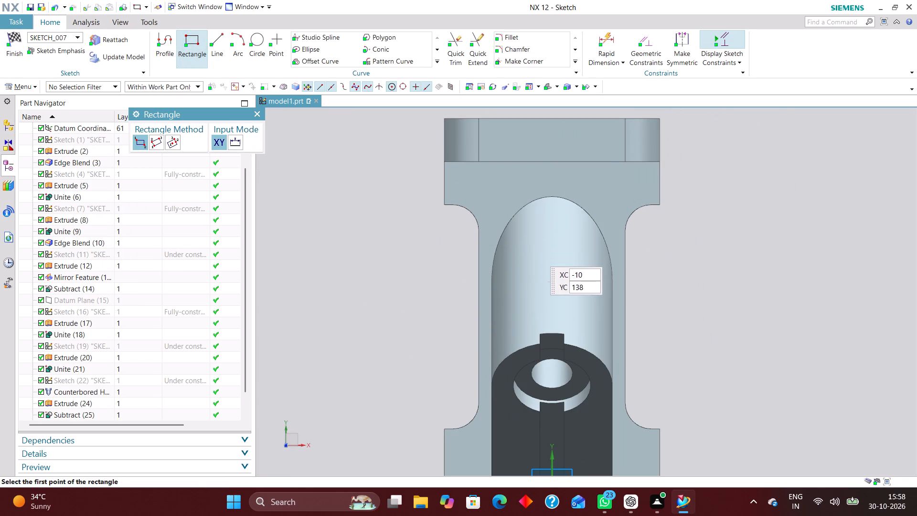
scroll(562, 193, "up", 1)
left_click(505, 123)
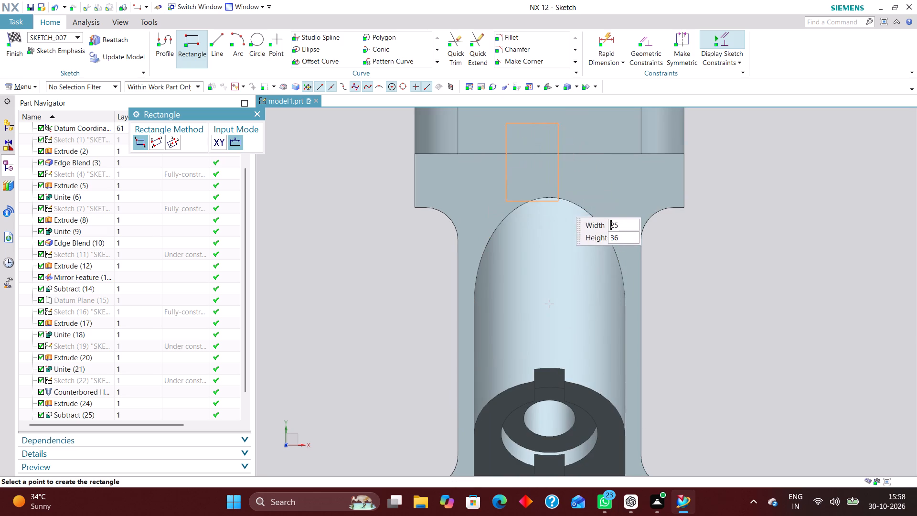
left_click(597, 260)
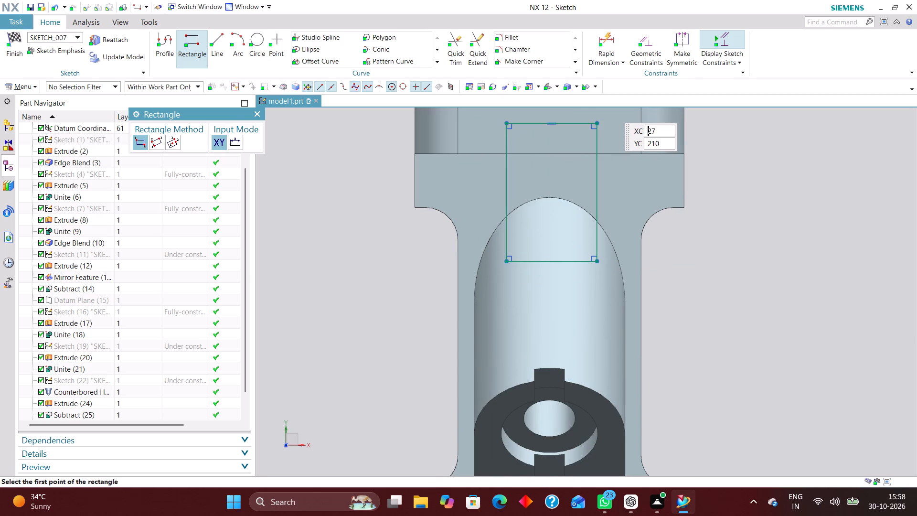
Constrain the midpoint of the rectangle's edge nearest the origin to lie on the sketch's vertical axis.
left_click(644, 40)
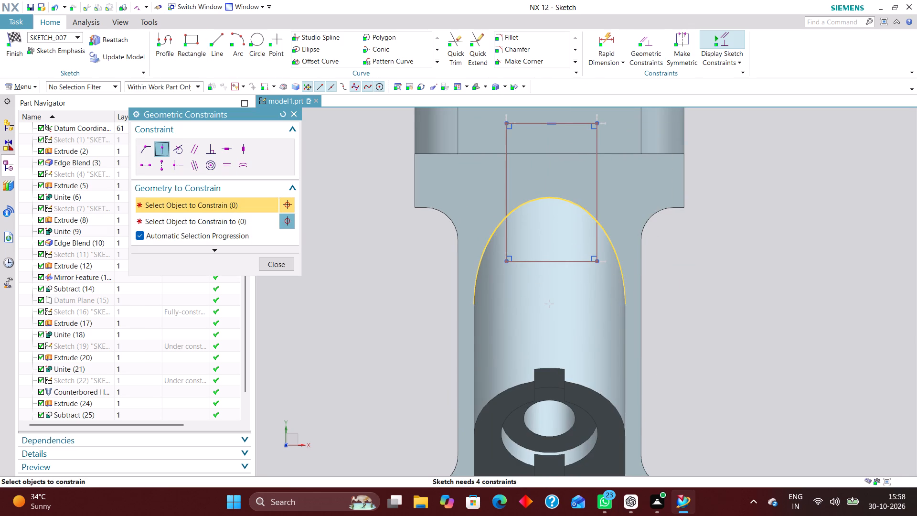
left_click(552, 261)
scroll(543, 183, "down", 2)
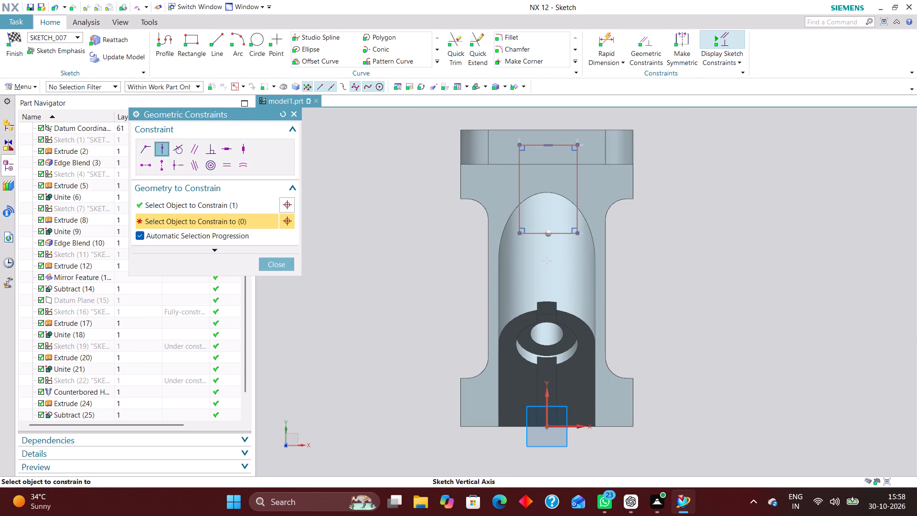
left_click(547, 394)
scroll(564, 398, "down", 1)
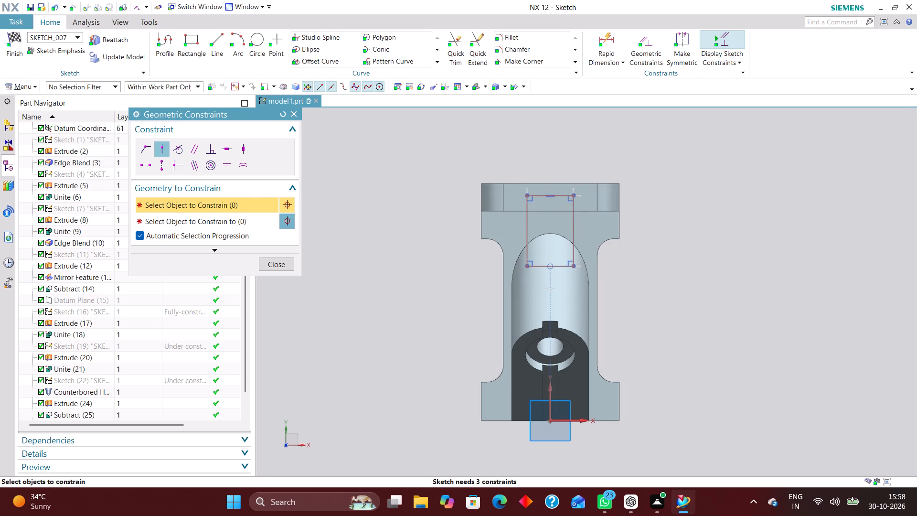
Dimension the rectangle's width and set it to 15 mm.
scroll(559, 162, "up", 1)
left_click(602, 32)
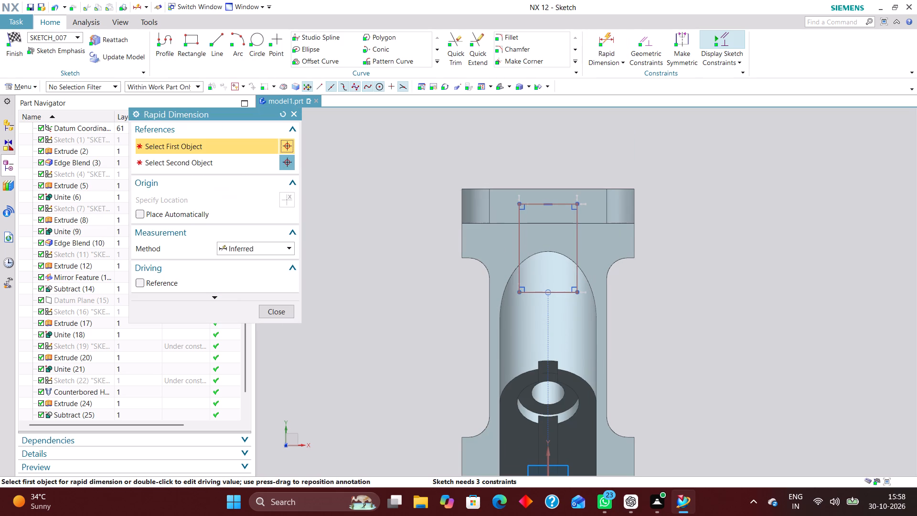
left_click(562, 204)
left_click(543, 135)
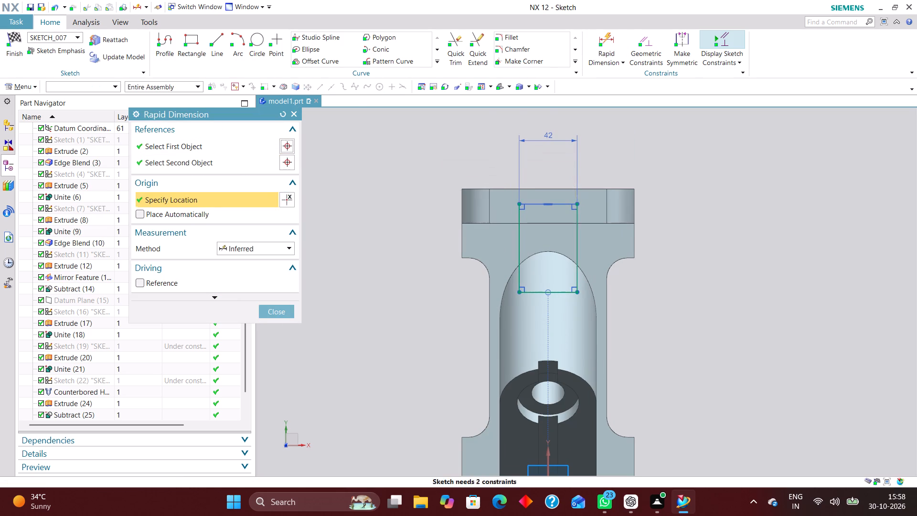
type("15")
key("Return")
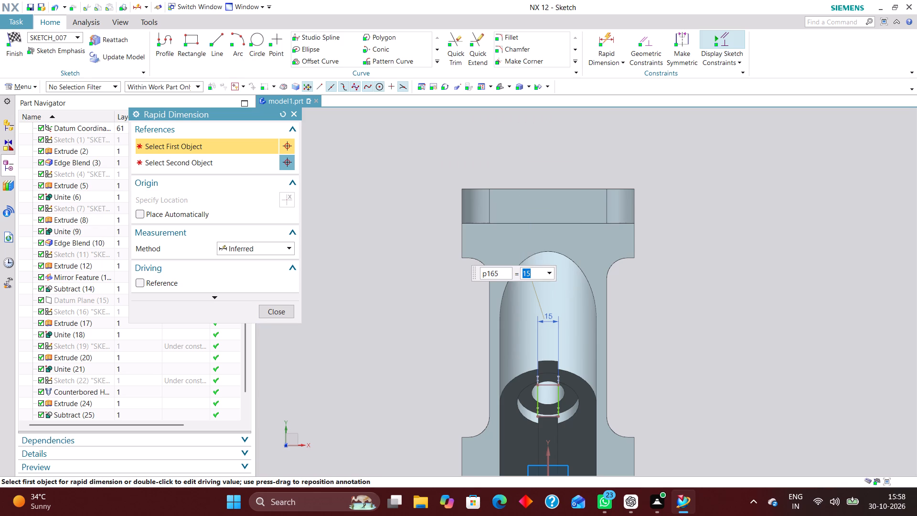
left_click(281, 307)
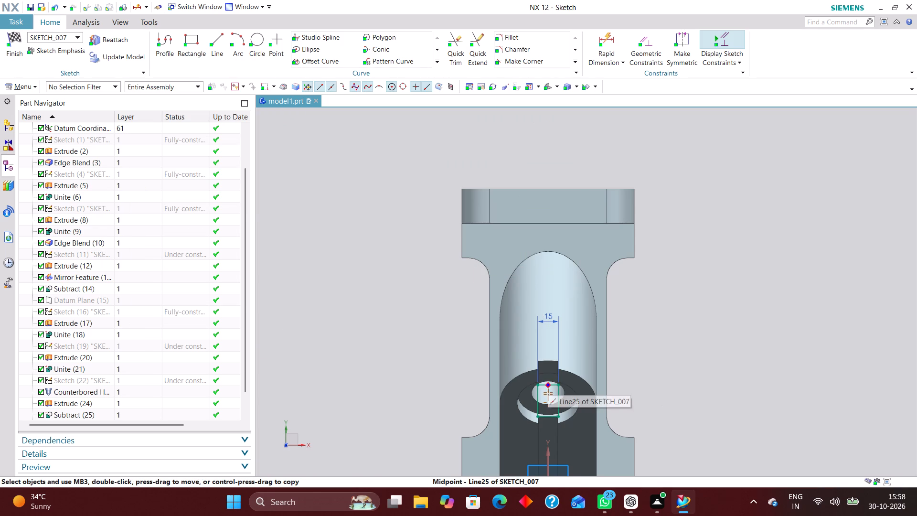
Stretch the rectangle so its far edge extends beyond the upright flange and its near edge lies just past the slanted support's arched top.
right_click_drag(577, 255, 582, 432)
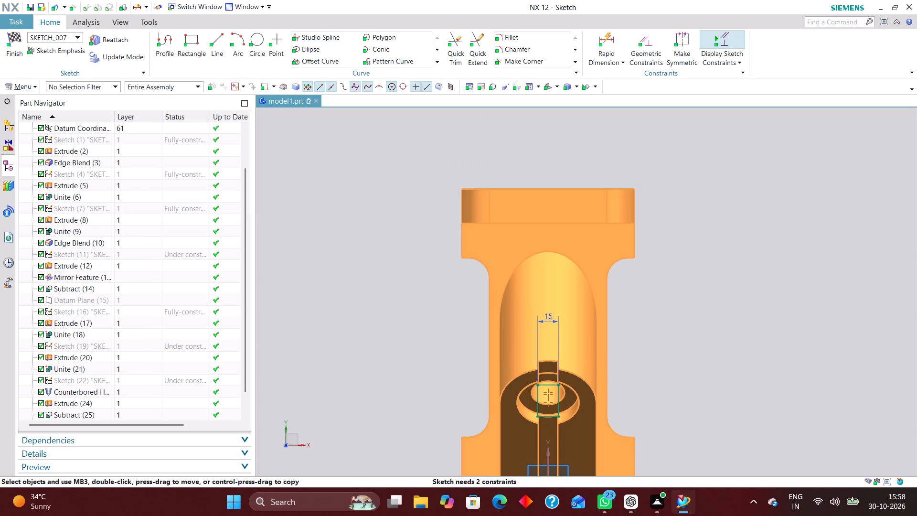
left_click_drag(549, 383, 559, 159)
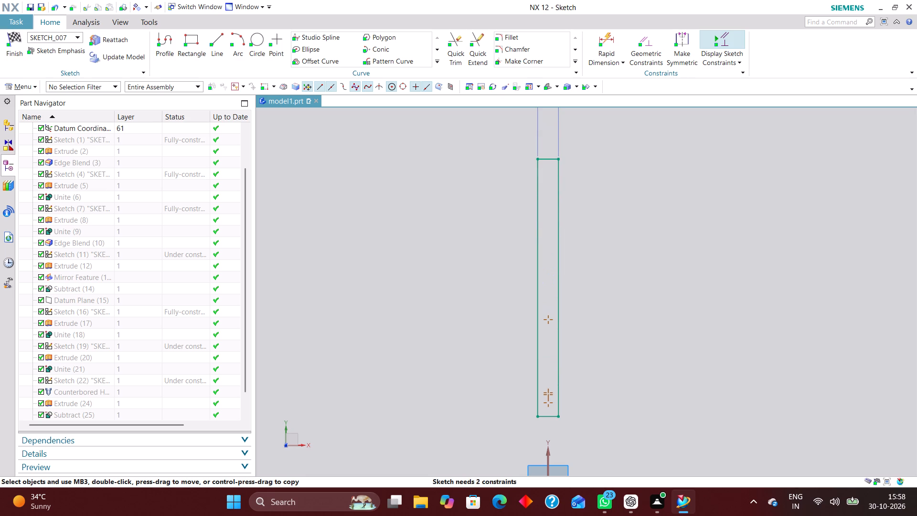
scroll(103, 380, "down", 4)
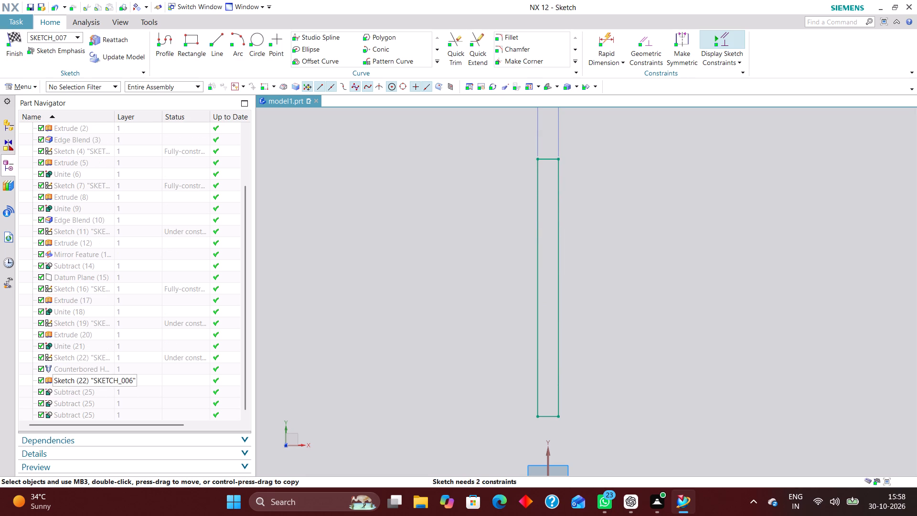
right_click(91, 393)
left_click(124, 398)
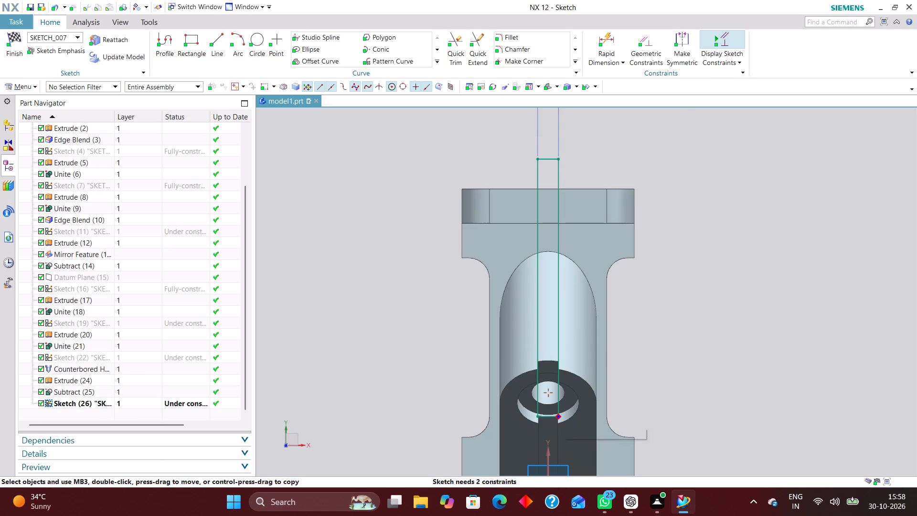
scroll(545, 419, "up", 2)
left_click_drag(550, 414, 556, 309)
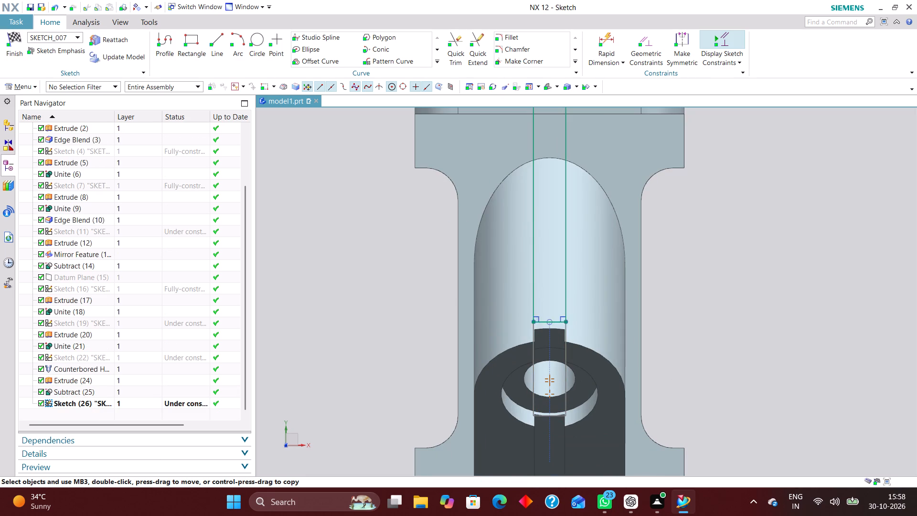
Move the rectangle's near edge onto the slanted boss and its far edge to just beyond the upright flange, and finish the sketch.
left_click_drag(556, 309, 564, 228)
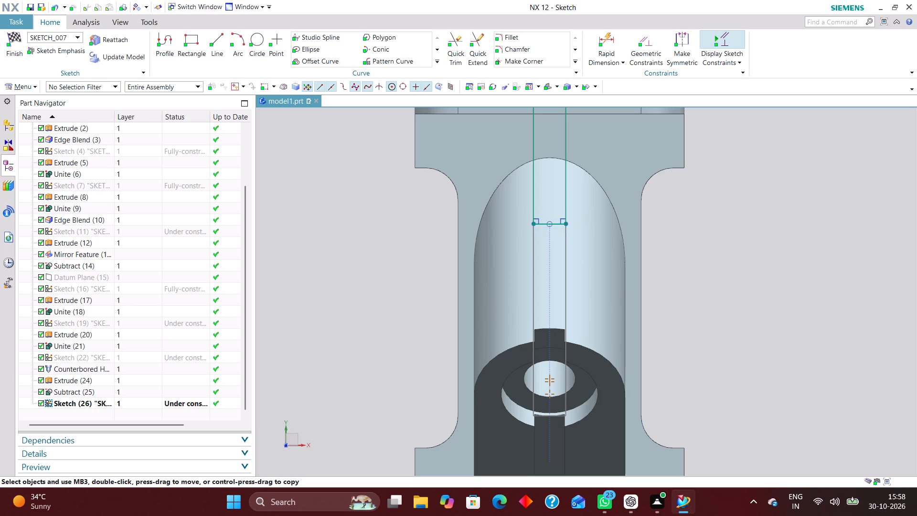
left_click_drag(564, 228, 564, 240)
middle_click_drag(661, 275, 635, 258)
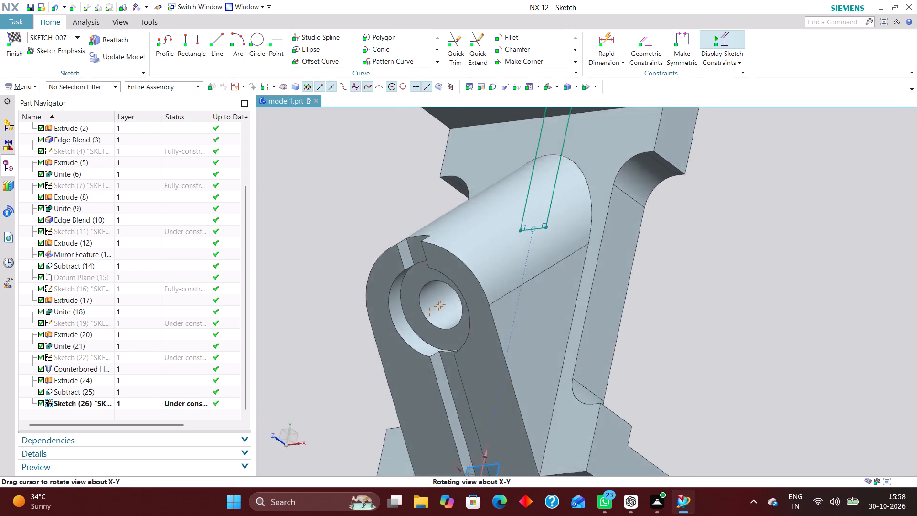
middle_click_drag(635, 258, 655, 274)
right_click_drag(776, 285, 686, 288)
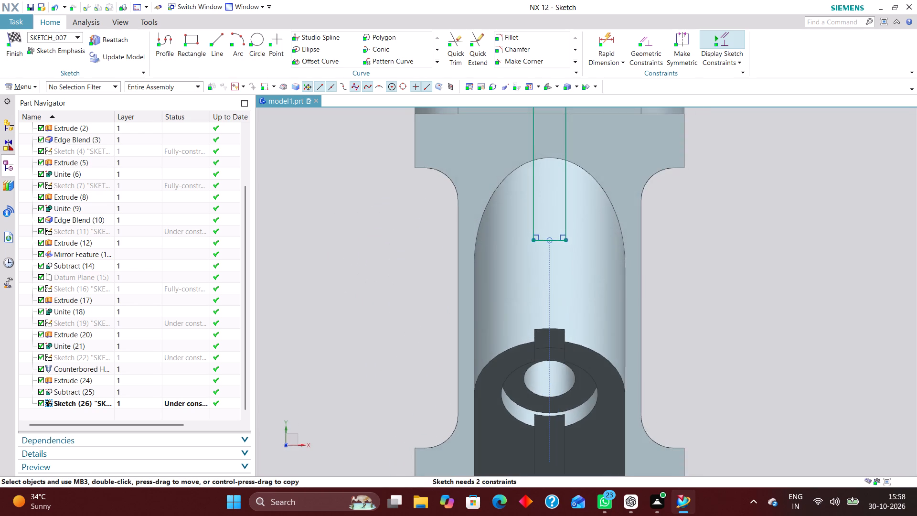
scroll(618, 365, "down", 2)
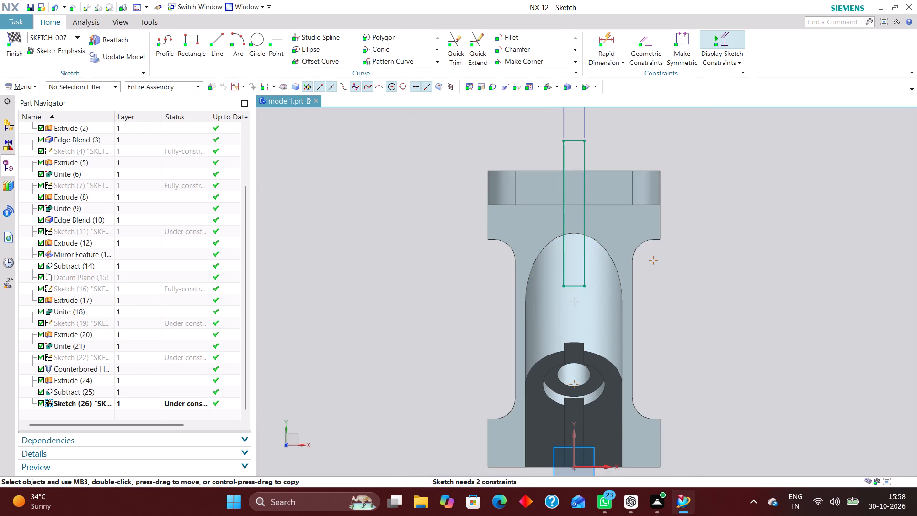
scroll(589, 148, "up", 3)
left_click_drag(582, 132, 588, 169)
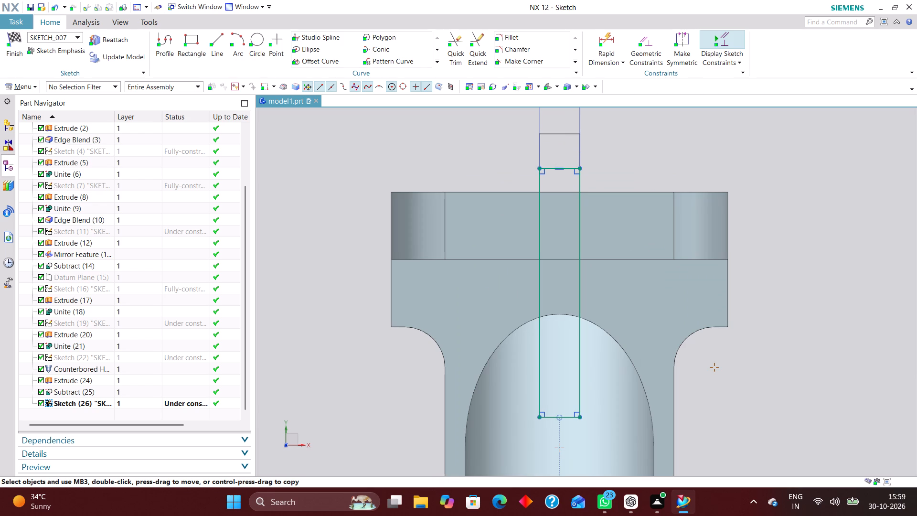
left_click_drag(588, 169, 587, 171)
left_click_drag(587, 171, 587, 178)
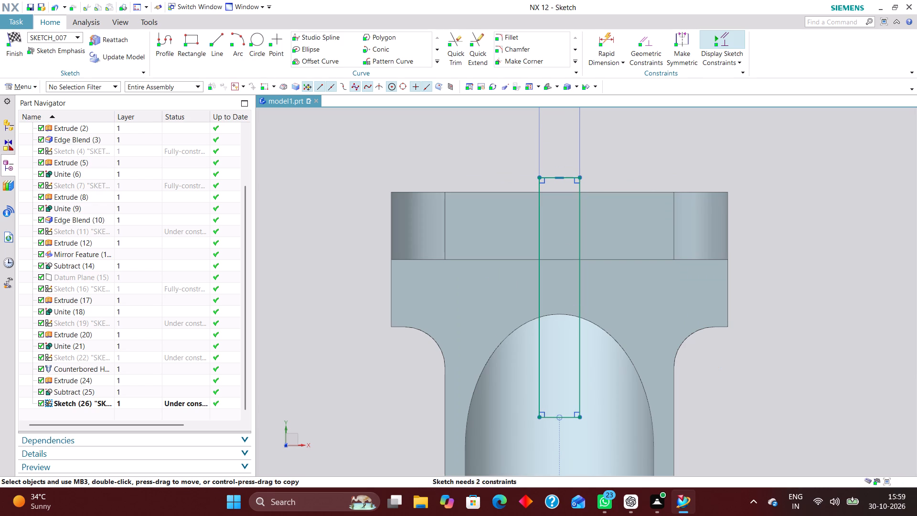
left_click(15, 47)
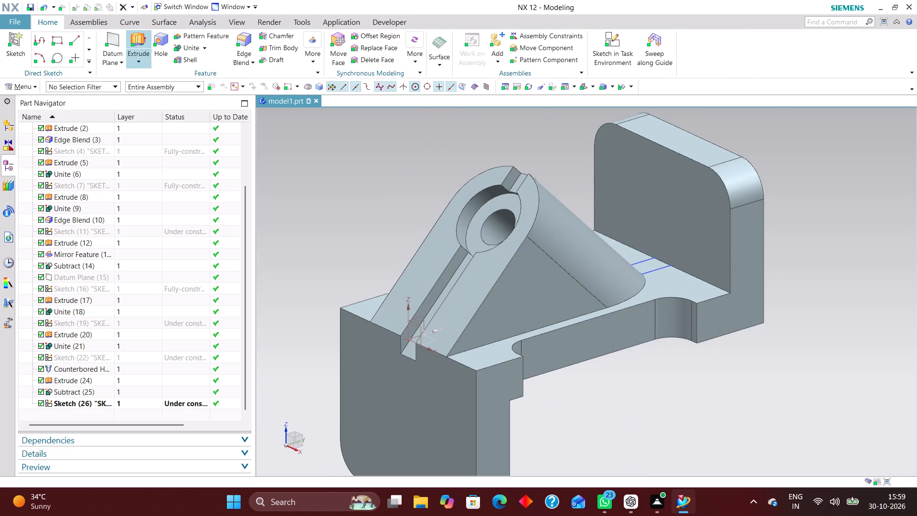
Extrude the rectangle sketch along Z from -19 mm to 36 mm as a separate body with no Boolean.
left_click(134, 43)
scroll(63, 347, "down", 4)
left_click(84, 400)
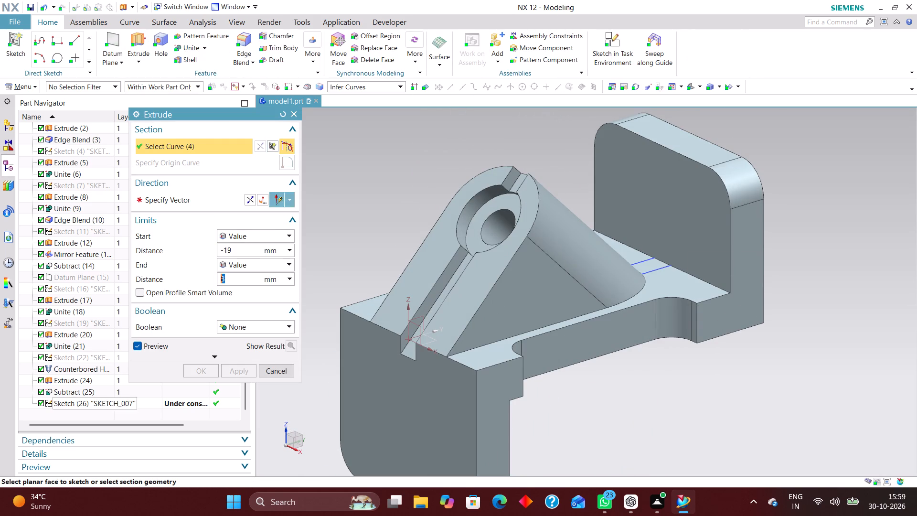
left_click_drag(642, 254, 641, 243)
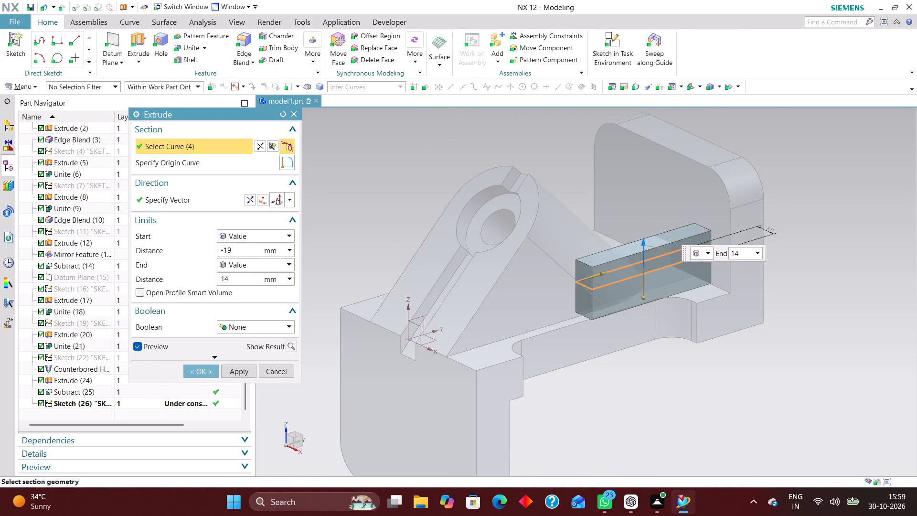
left_click_drag(641, 243, 636, 214)
middle_click_drag(858, 278, 833, 270)
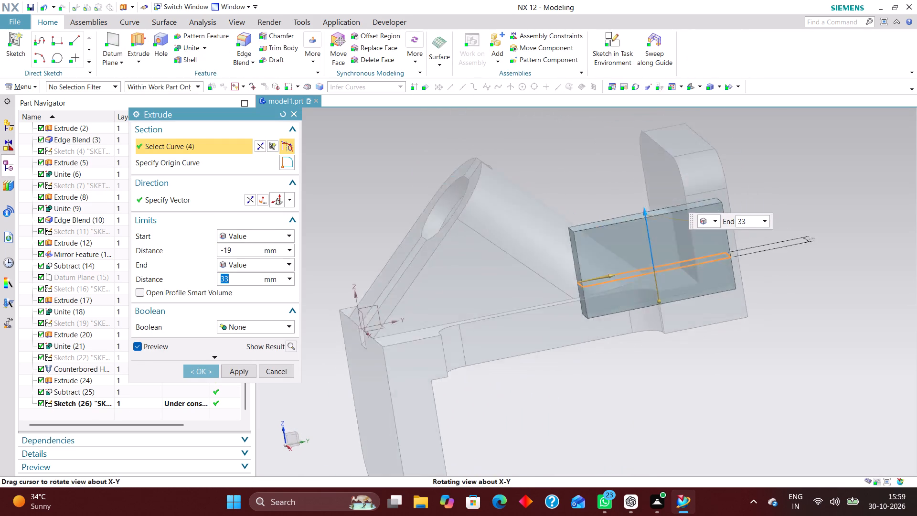
middle_click_drag(833, 270, 808, 267)
right_click_drag(843, 268, 685, 278)
scroll(628, 171, "up", 1)
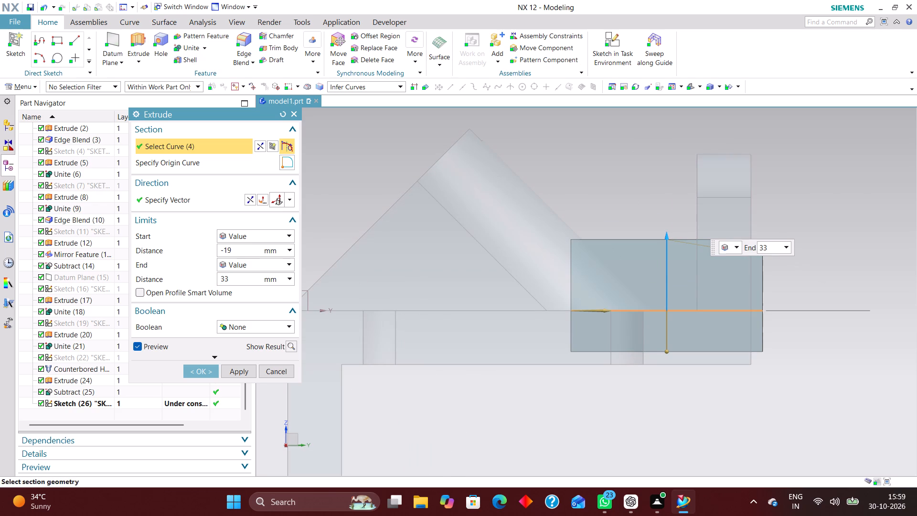
left_click_drag(661, 234, 662, 188)
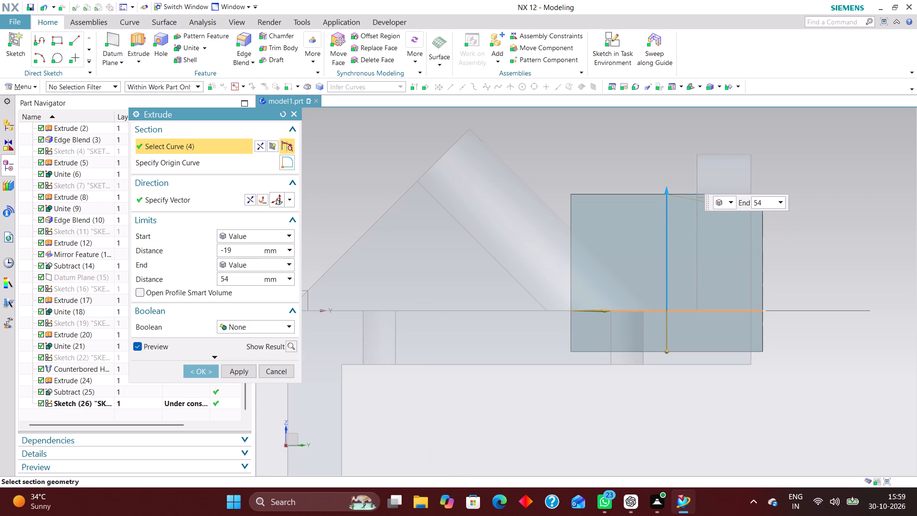
left_click_drag(662, 188, 662, 222)
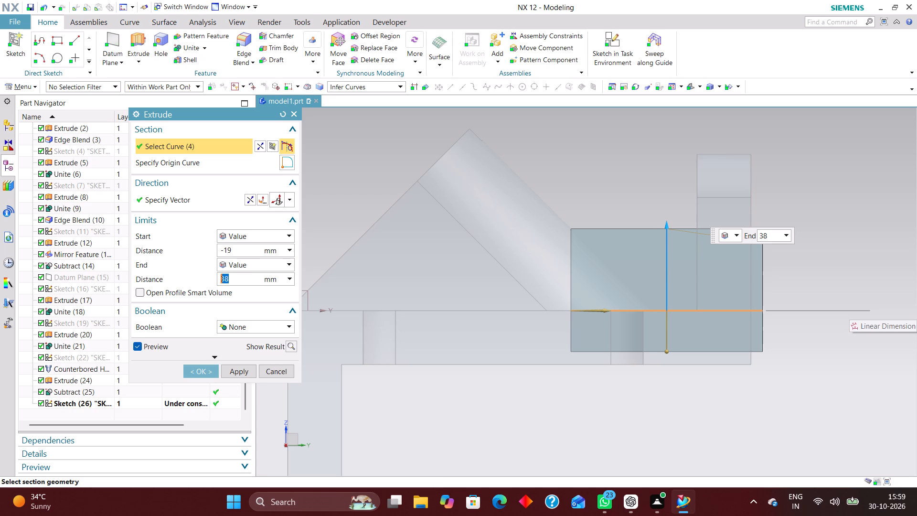
left_click_drag(667, 223, 671, 229)
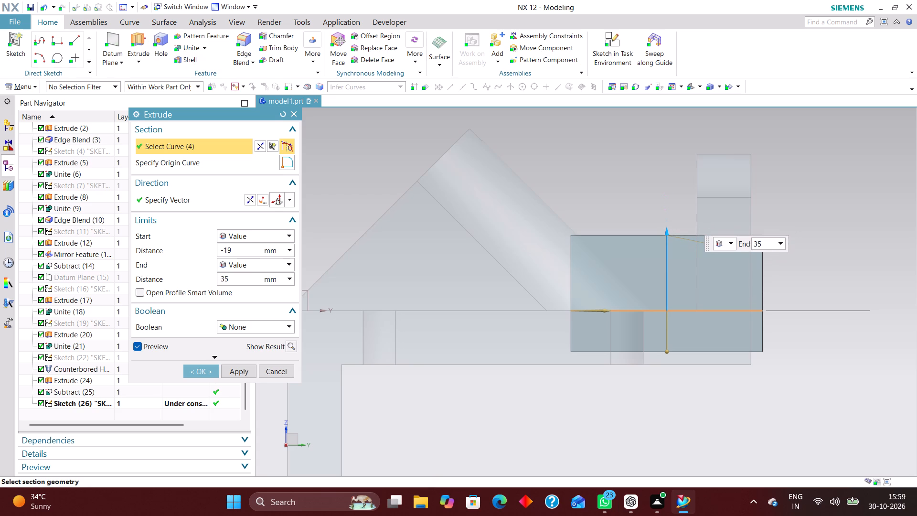
left_click_drag(671, 229, 670, 228)
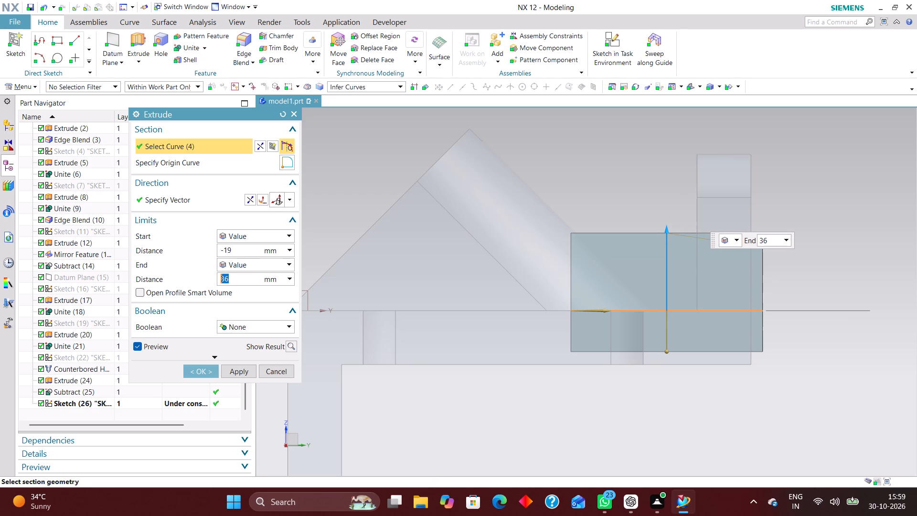
scroll(653, 330, "up", 1)
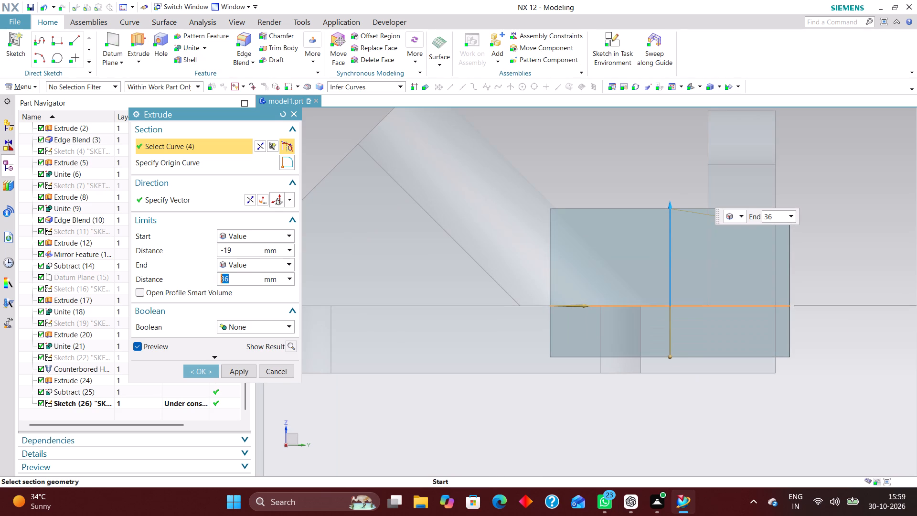
scroll(592, 348, "down", 2)
middle_click_drag(727, 402, 748, 425)
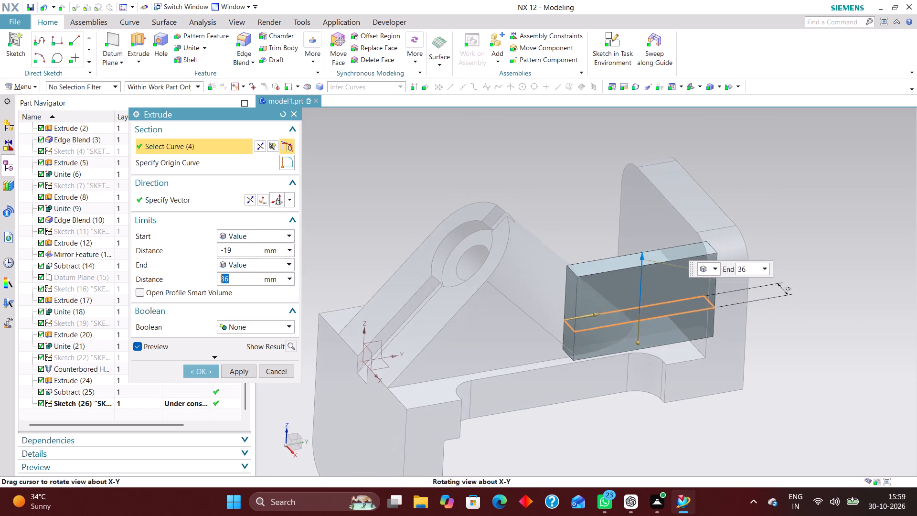
middle_click_drag(748, 425, 749, 423)
scroll(644, 347, "up", 3)
left_click(199, 369)
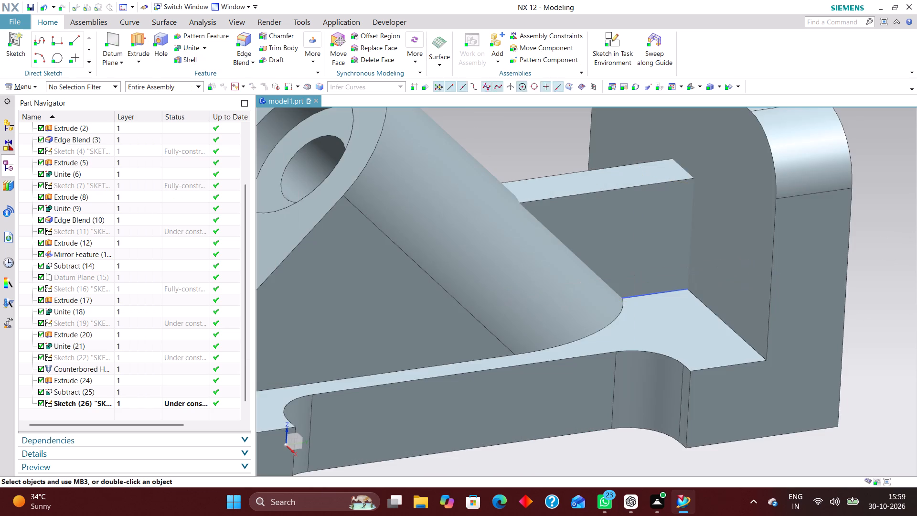
Hide the main bracket body, leaving the extruded block displayed.
scroll(735, 301, "down", 3)
right_click_drag(550, 230, 565, 407)
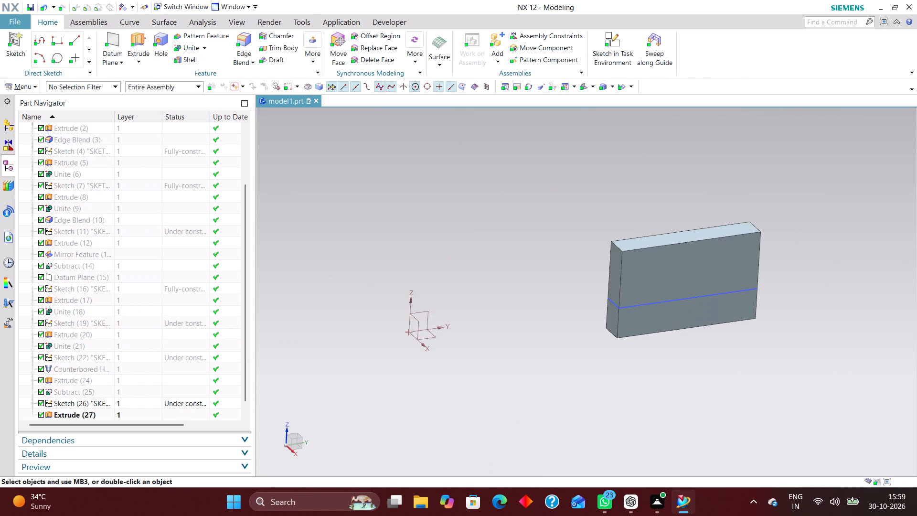
Start a face Draft for the block and reset its settings to the defaults, using the Stationary Face method.
middle_click_drag(873, 348, 892, 361)
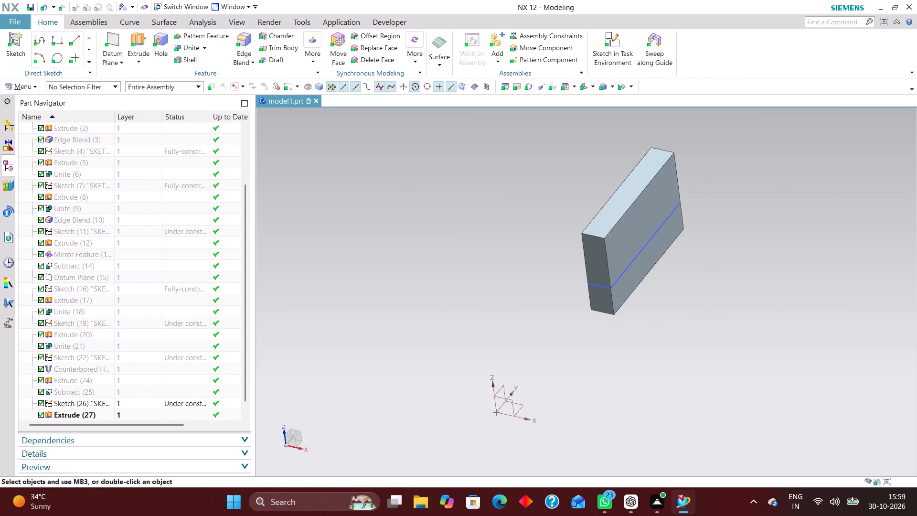
left_click(276, 55)
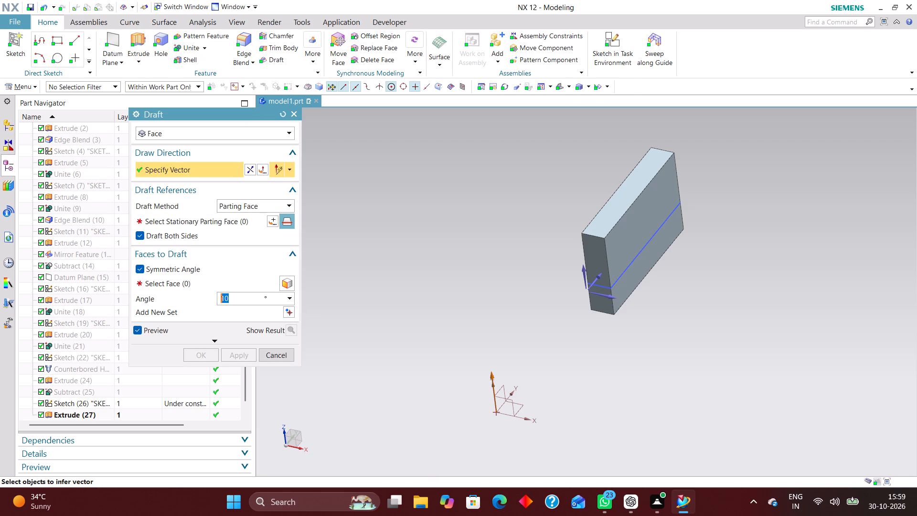
scroll(616, 181, "up", 2)
left_click(632, 201)
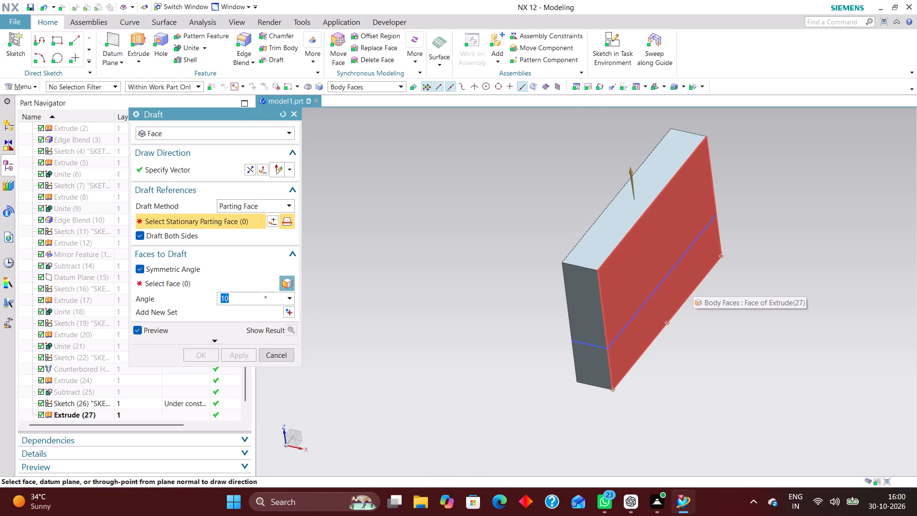
left_click(284, 116)
scroll(599, 282, "down", 1)
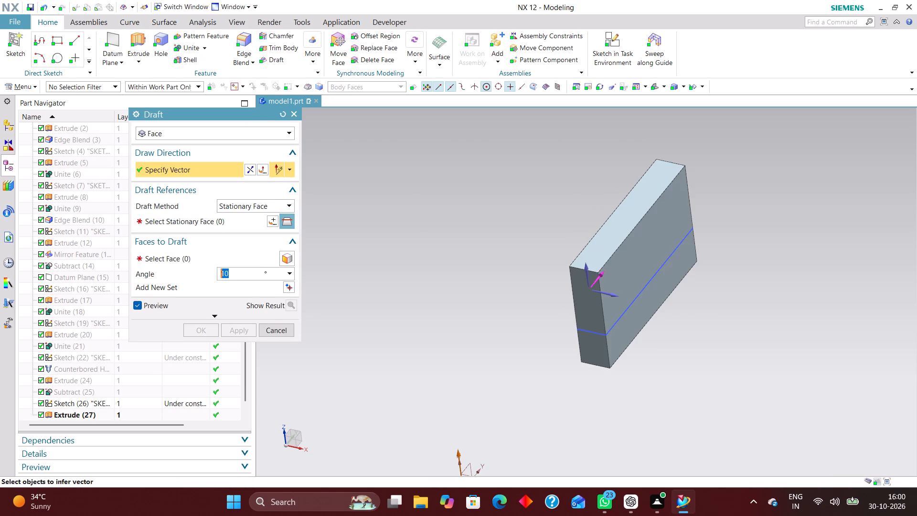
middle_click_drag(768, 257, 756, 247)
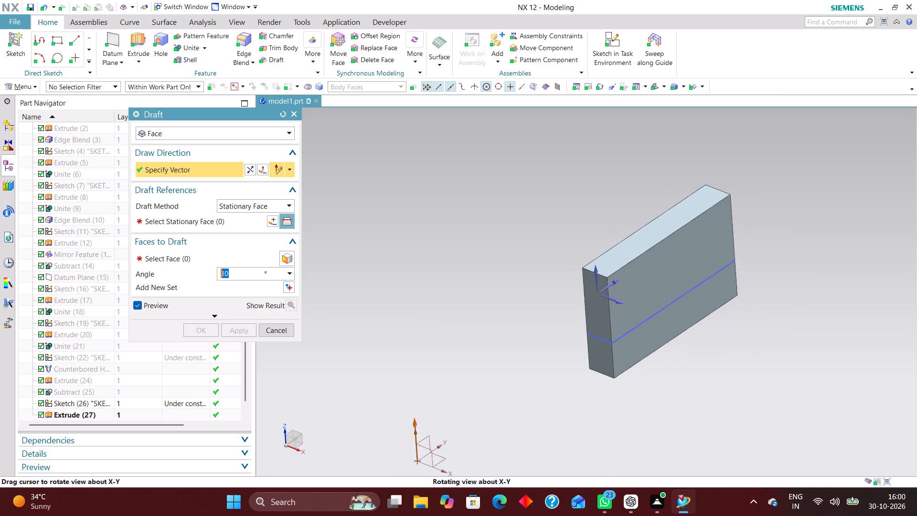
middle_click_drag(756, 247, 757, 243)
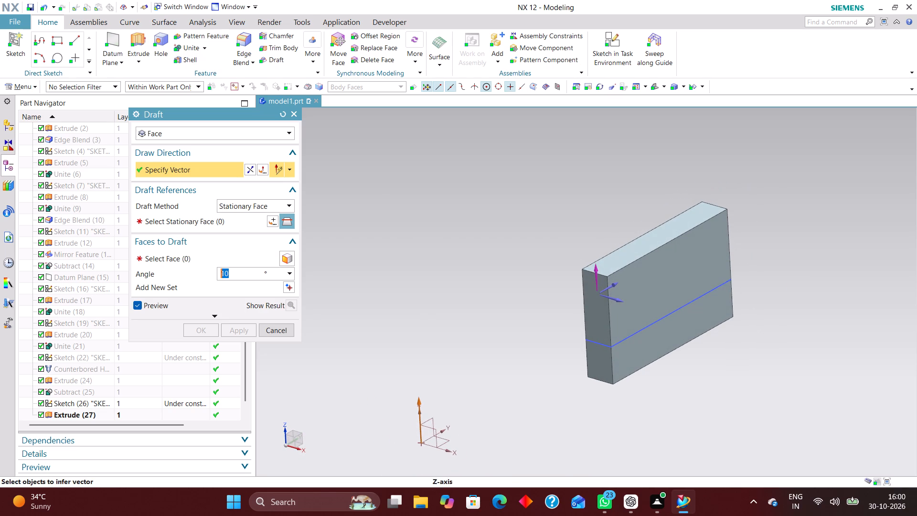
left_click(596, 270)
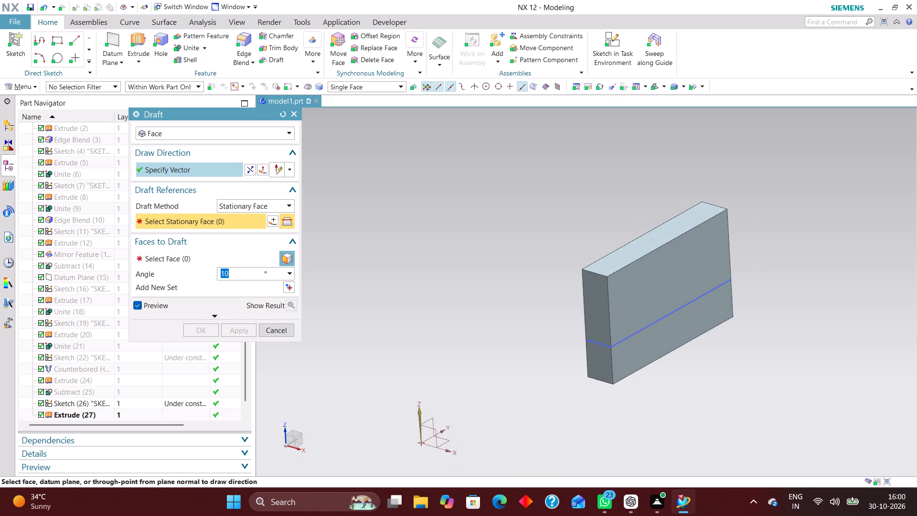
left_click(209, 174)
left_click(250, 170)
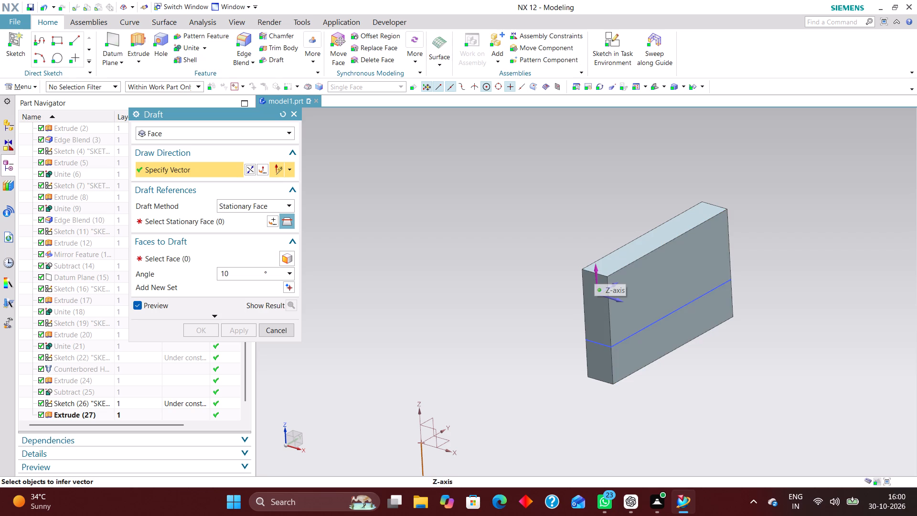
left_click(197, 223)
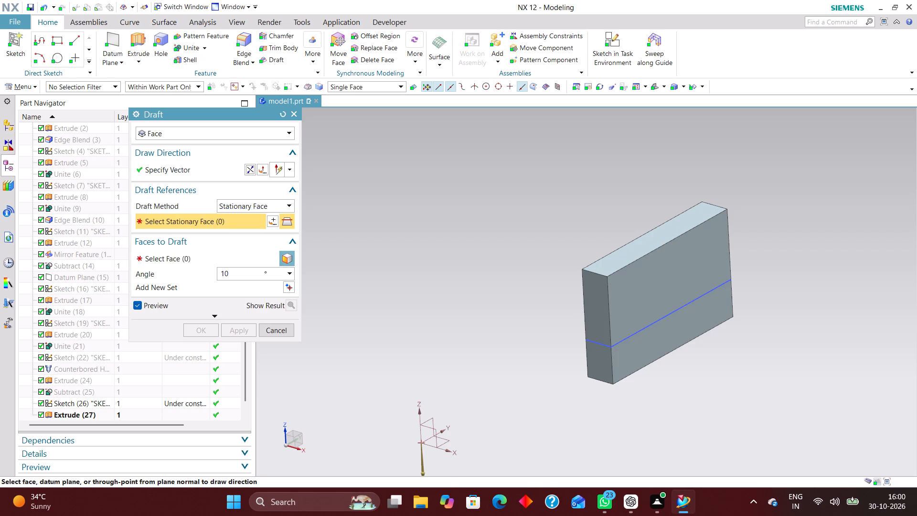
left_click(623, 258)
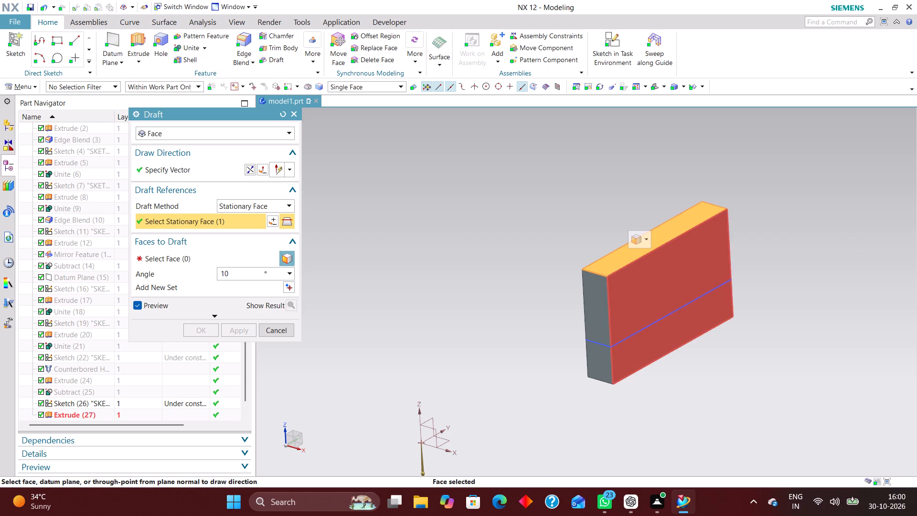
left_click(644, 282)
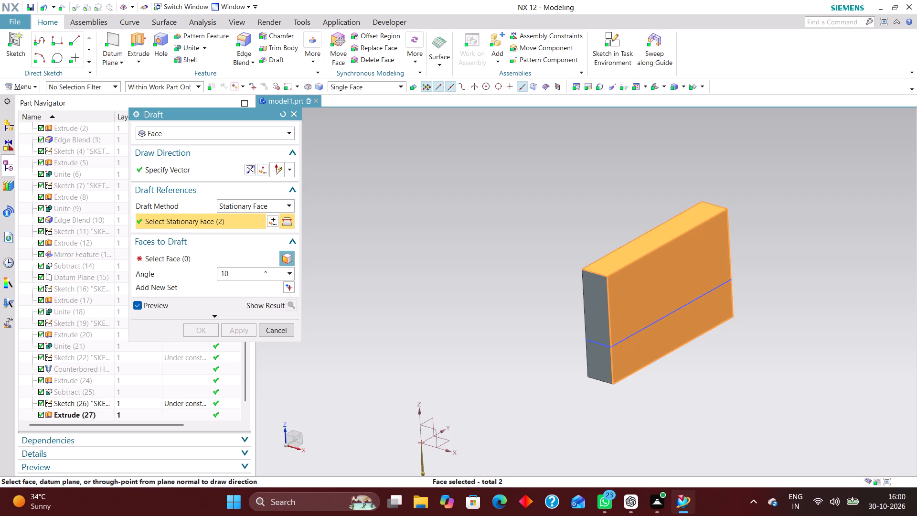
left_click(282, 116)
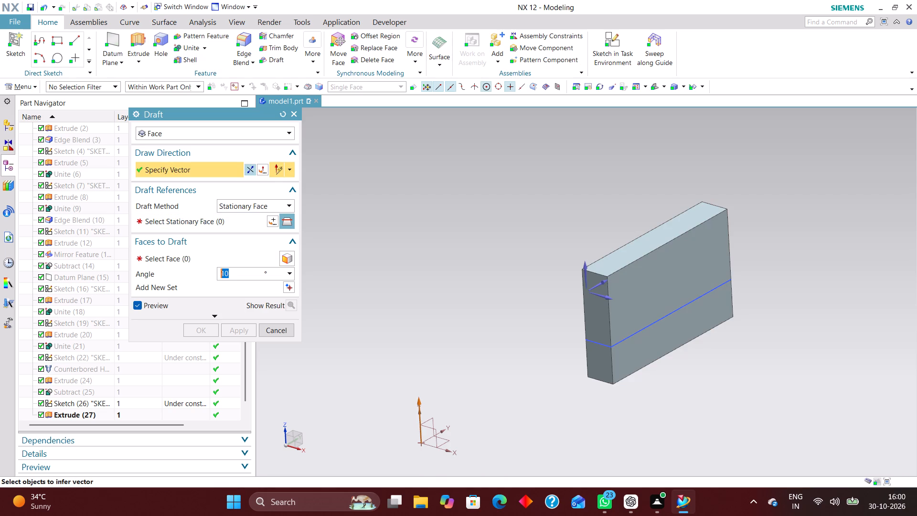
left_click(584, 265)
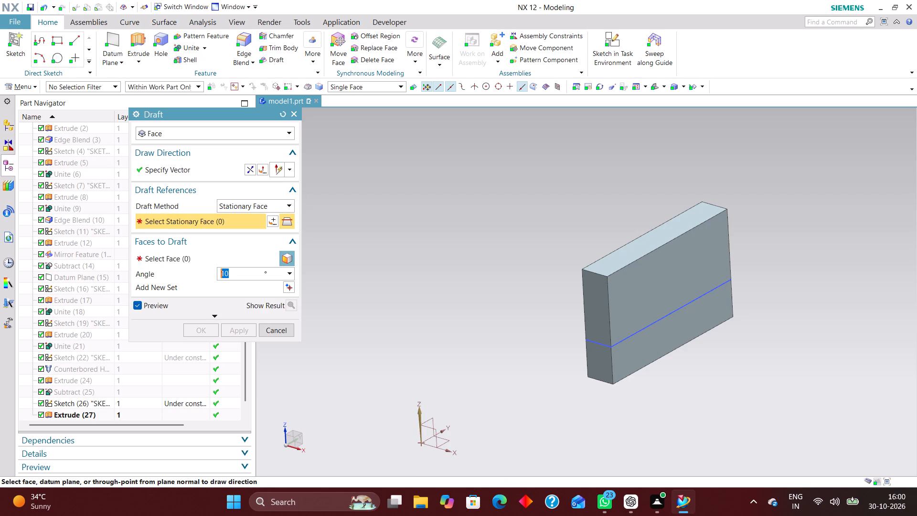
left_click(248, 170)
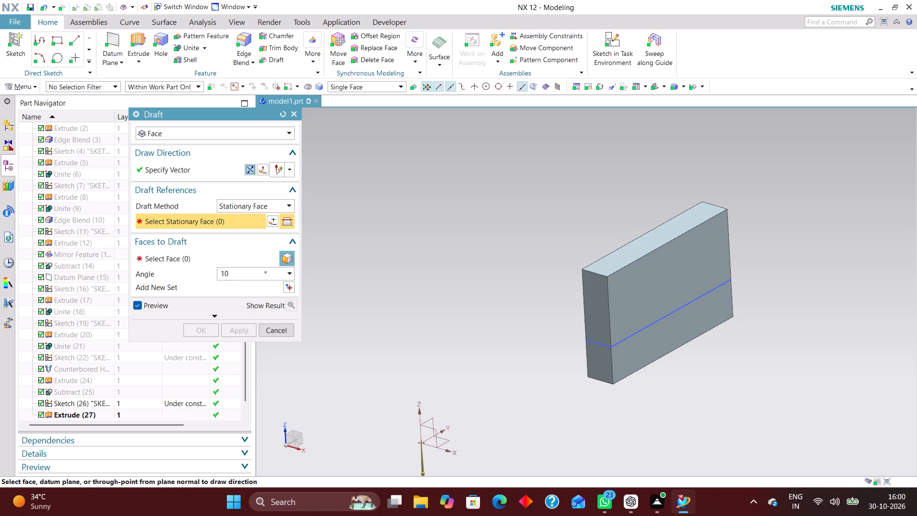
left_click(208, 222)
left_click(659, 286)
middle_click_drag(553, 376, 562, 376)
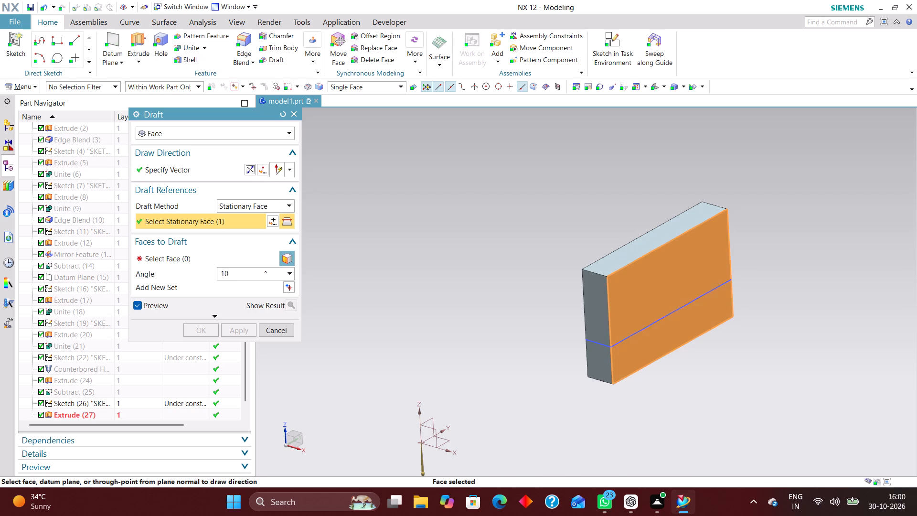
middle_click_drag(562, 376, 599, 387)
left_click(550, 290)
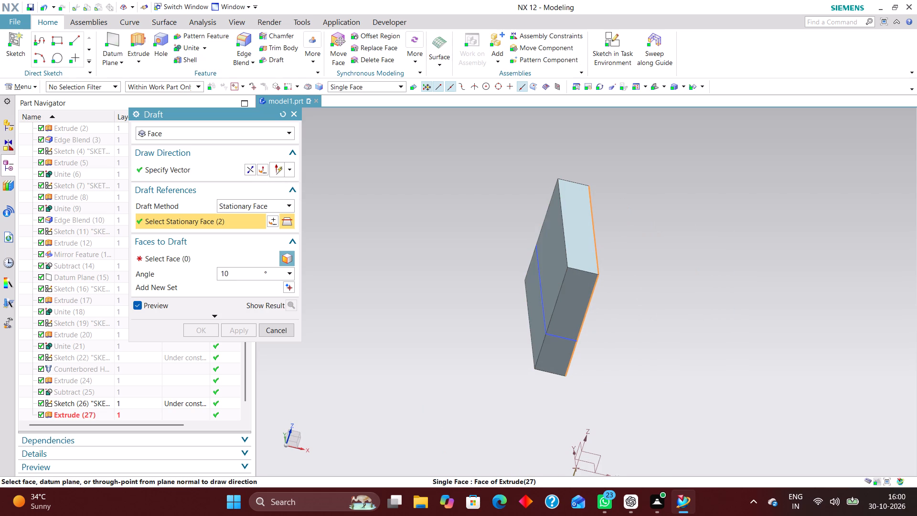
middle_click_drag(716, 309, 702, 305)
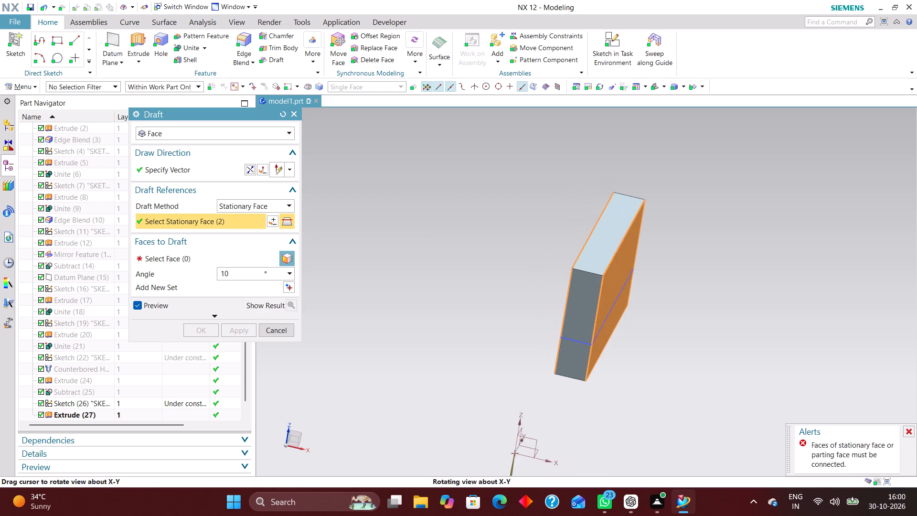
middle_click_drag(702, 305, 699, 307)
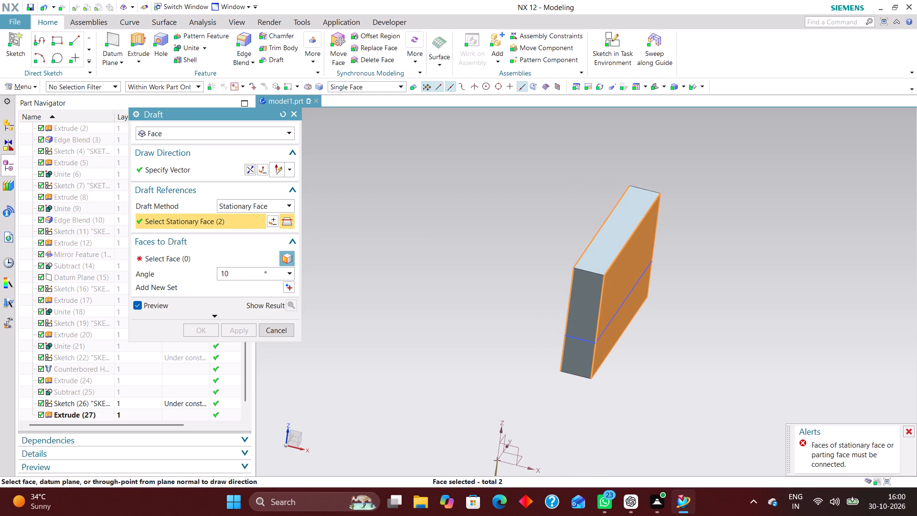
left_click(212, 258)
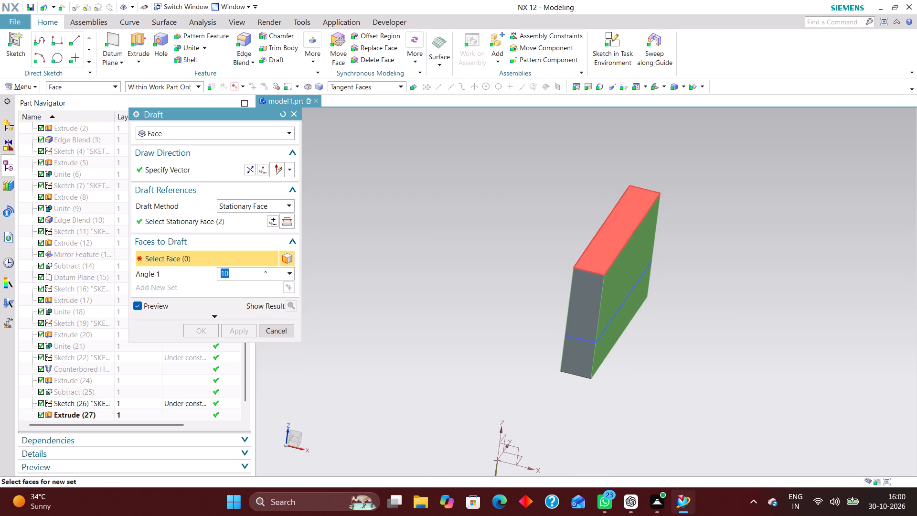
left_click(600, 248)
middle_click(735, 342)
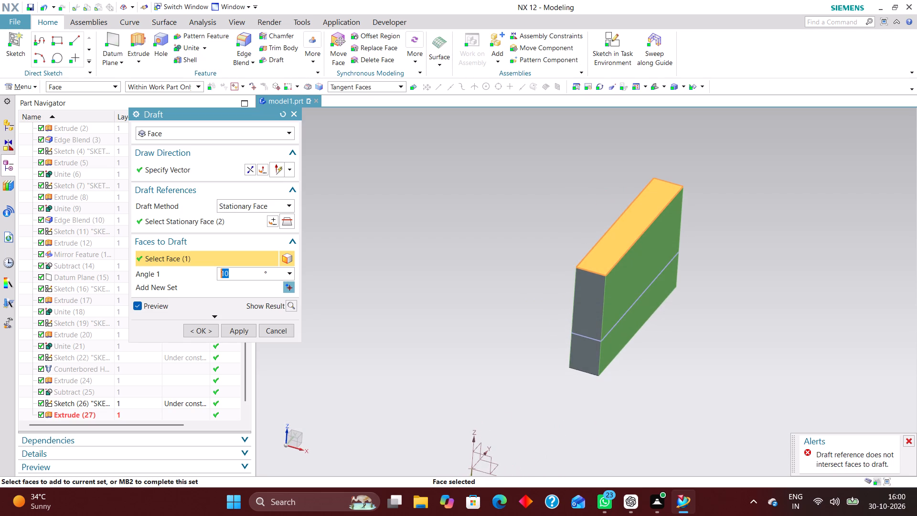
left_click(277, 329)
Show the hidden main bracket body again around the extruded block.
scroll(124, 362, "down", 4)
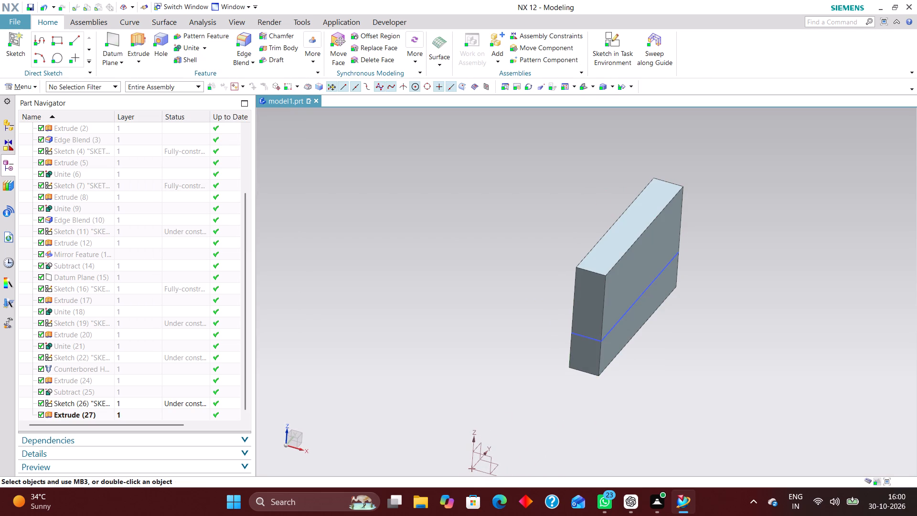
right_click(122, 384)
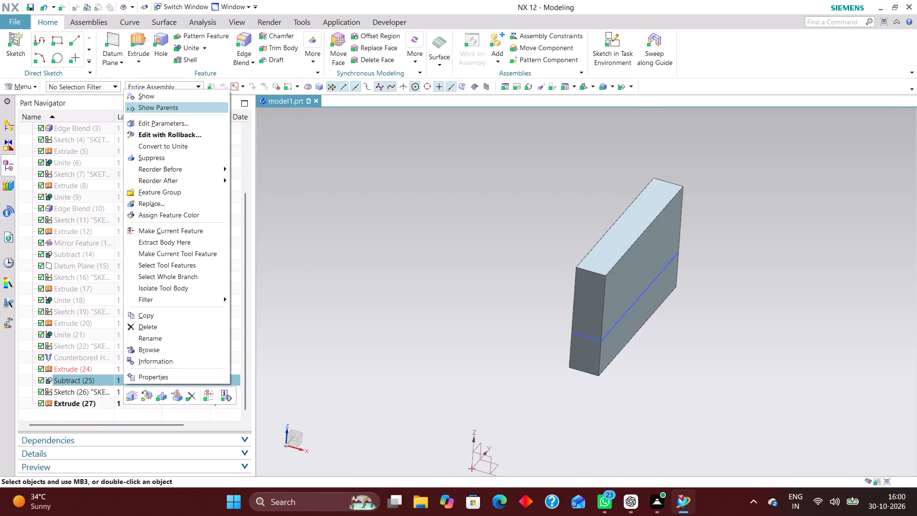
left_click(189, 97)
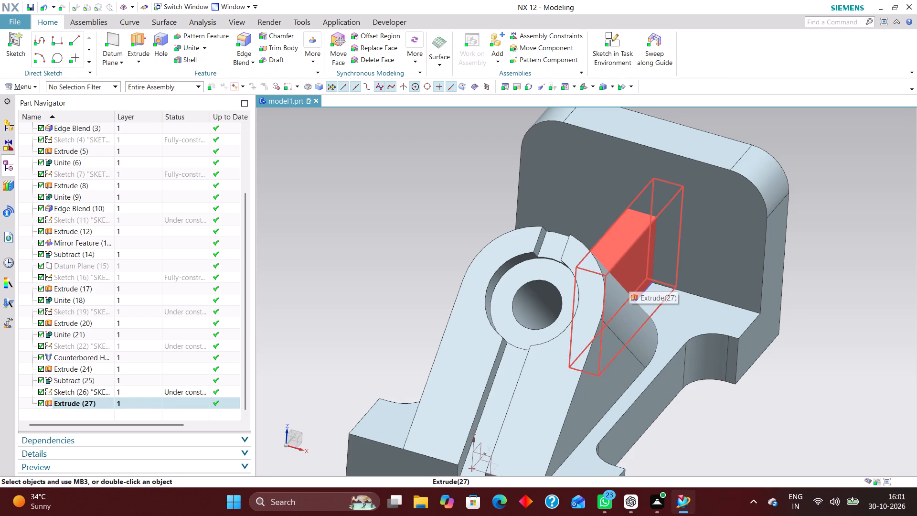
Edit the block's extrusion so its start distance is 0 mm, level with the base plate's top face.
scroll(706, 226, "down", 2)
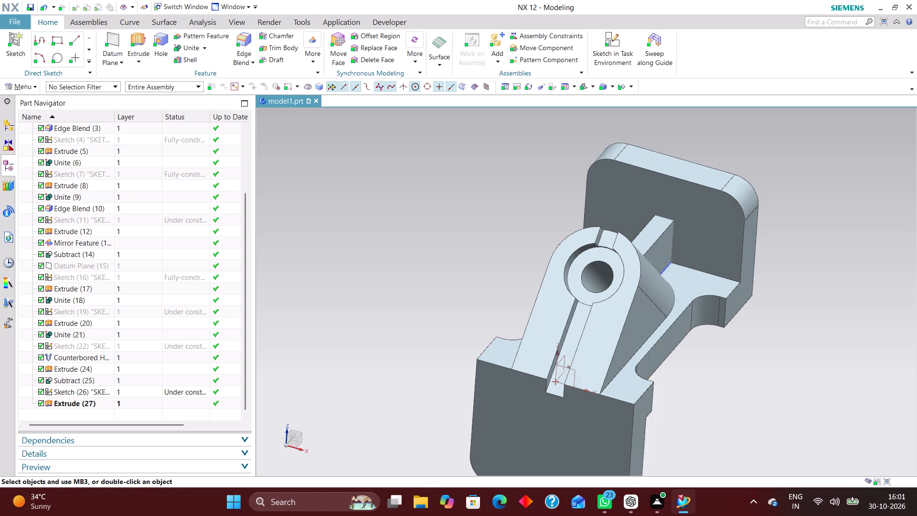
middle_click_drag(715, 346, 699, 339)
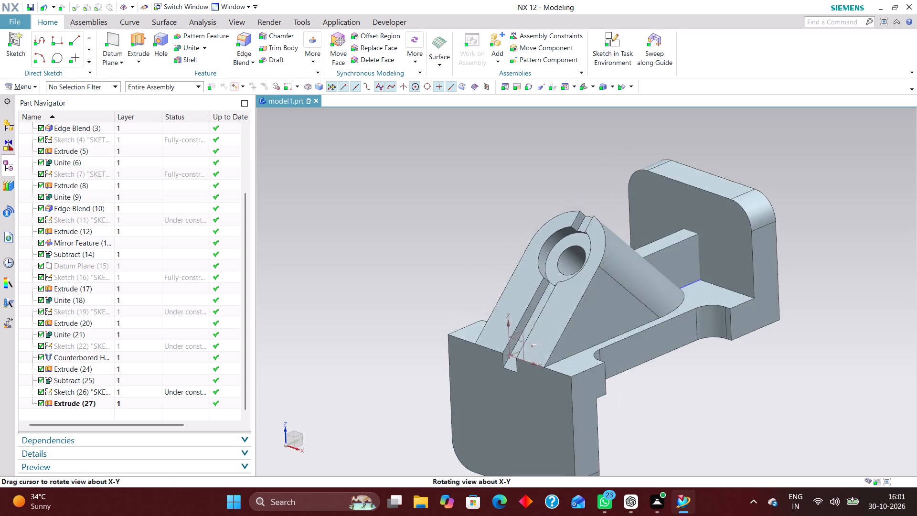
middle_click_drag(699, 339, 665, 297)
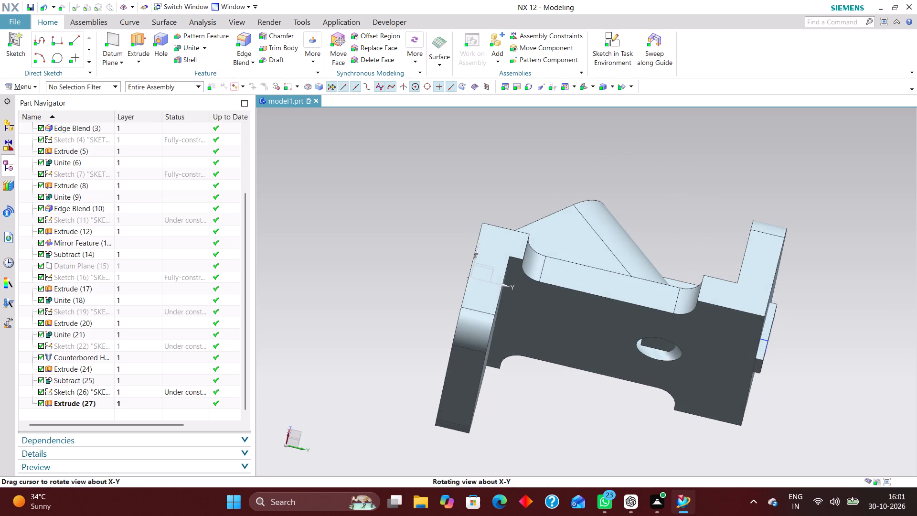
middle_click_drag(665, 297, 675, 336)
double_click(688, 272)
right_click_drag(856, 333, 749, 358)
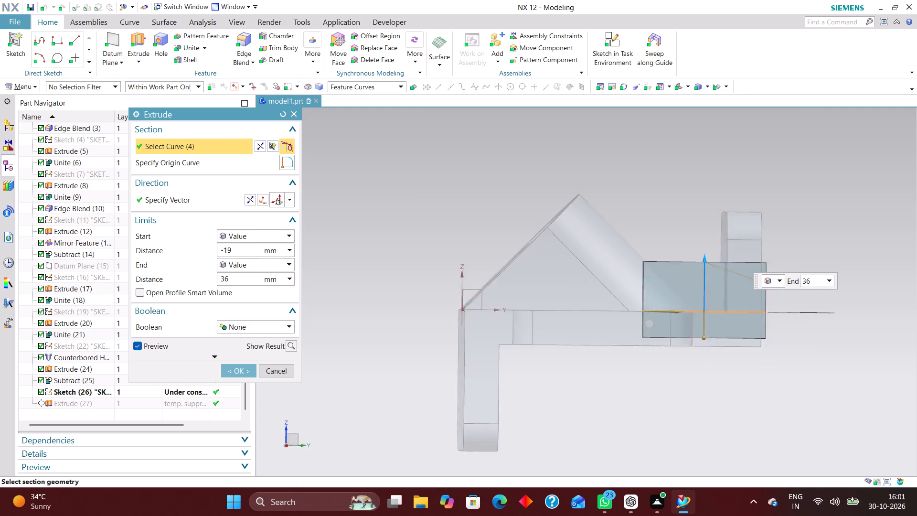
scroll(715, 323, "up", 3)
left_click_drag(694, 353, 699, 302)
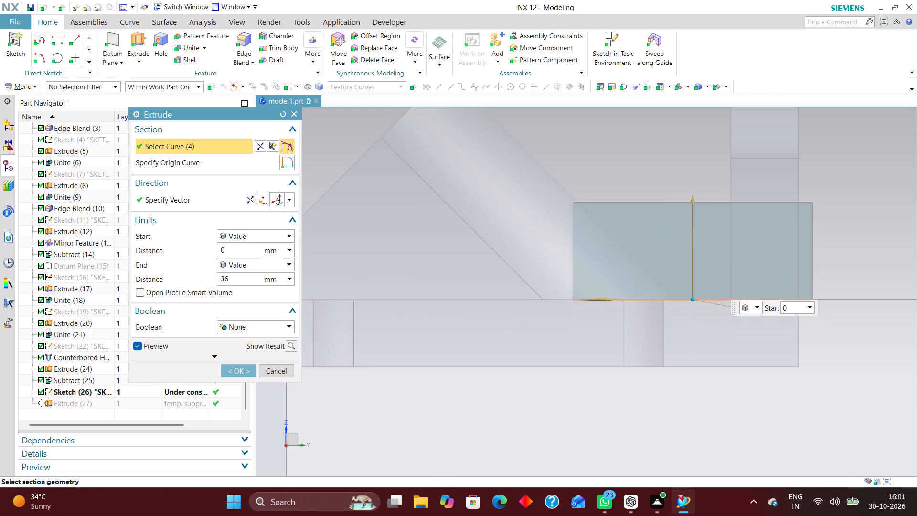
left_click_drag(699, 302, 697, 302)
left_click(232, 368)
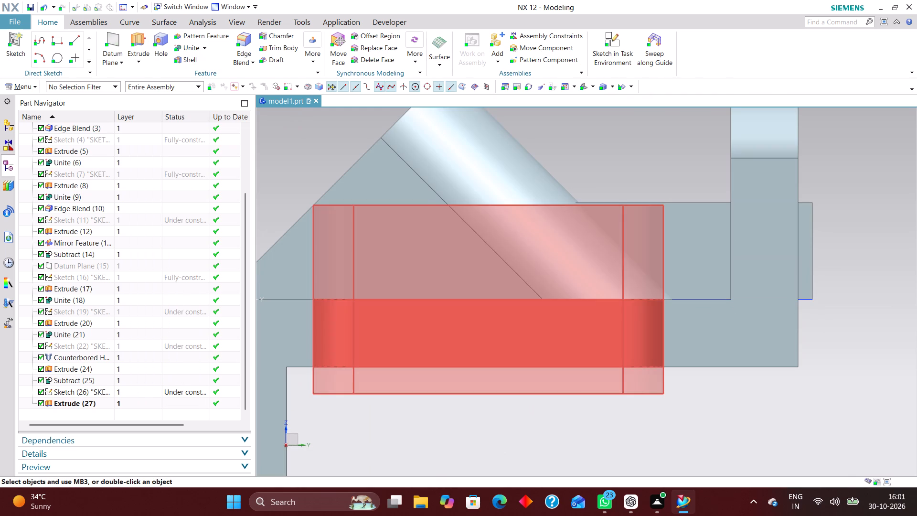
Reopen the block extrusion's section sketch and dimension the rectangle's length, trying 25, 85 and 84 mm.
double_click(683, 226)
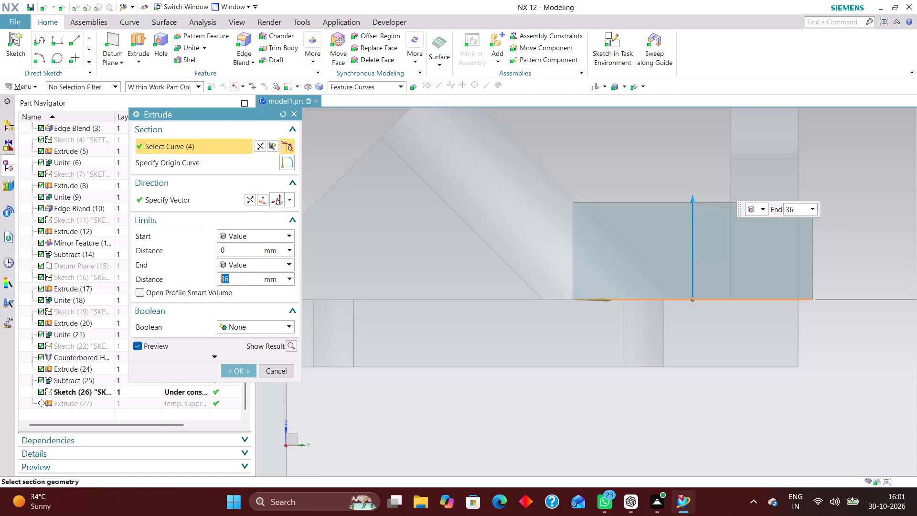
left_click(269, 147)
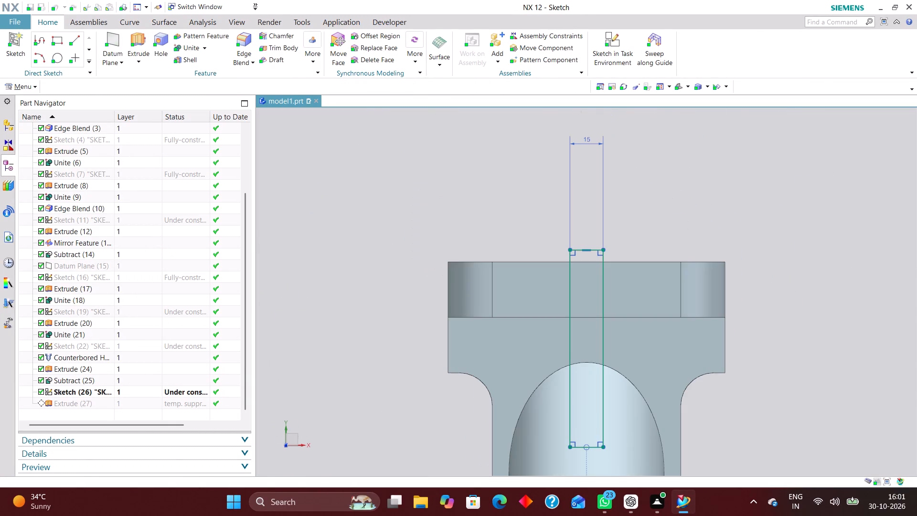
left_click(605, 35)
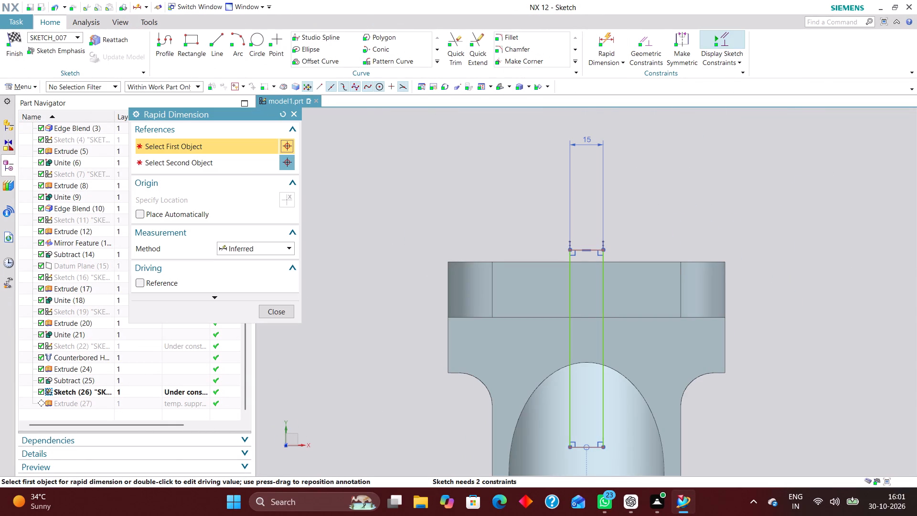
left_click(605, 344)
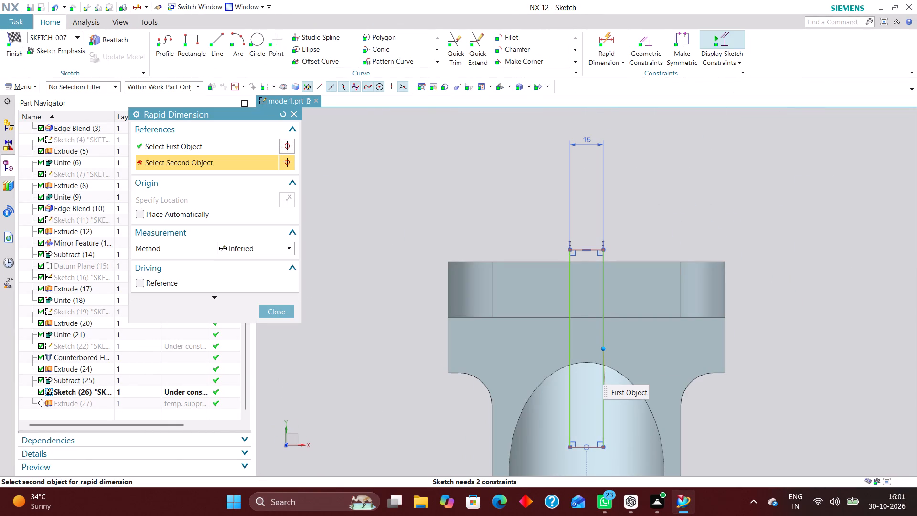
left_click(280, 113)
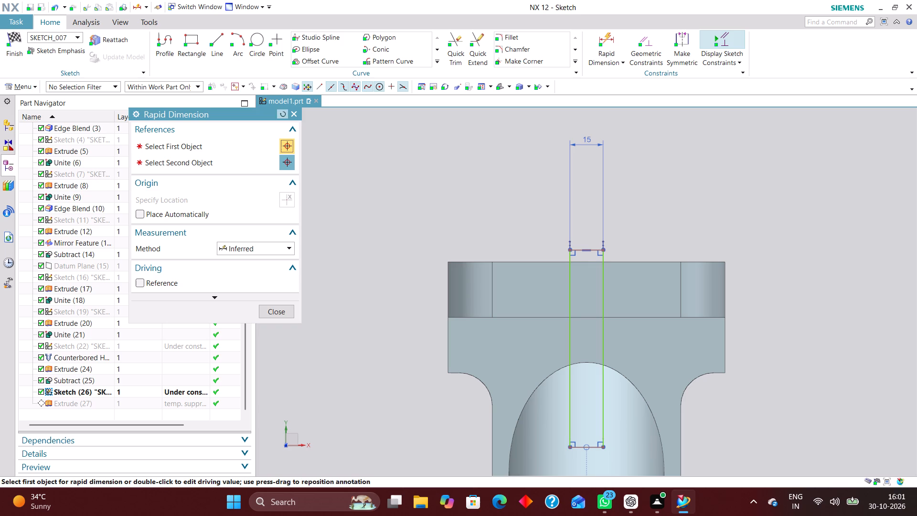
left_click(603, 336)
left_click(789, 345)
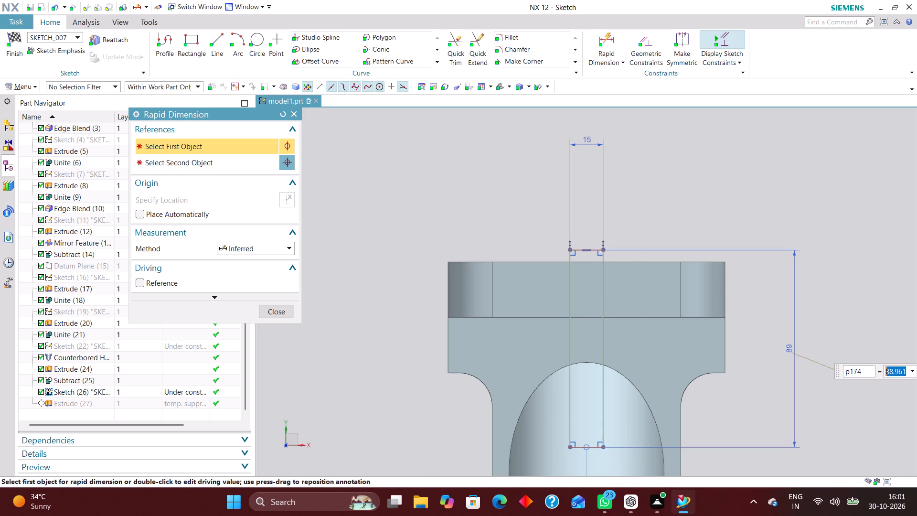
type("25")
key("Return")
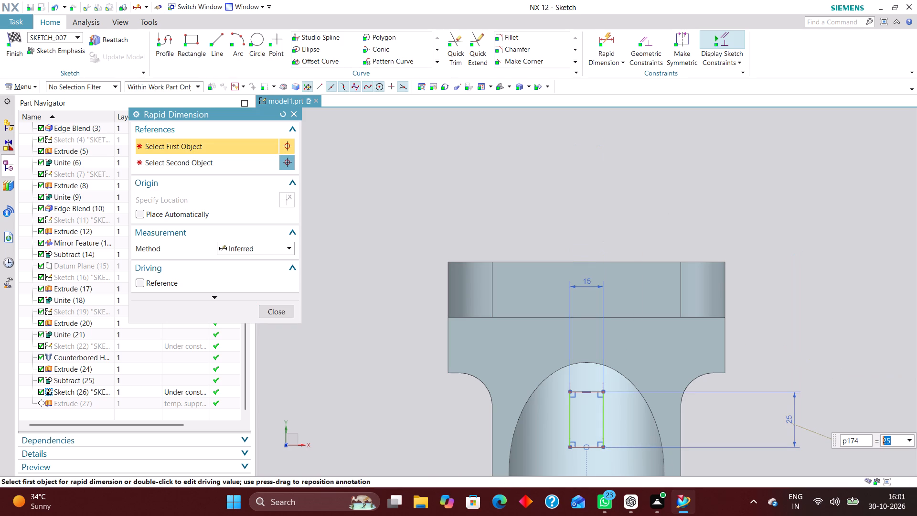
type("85")
key("Return")
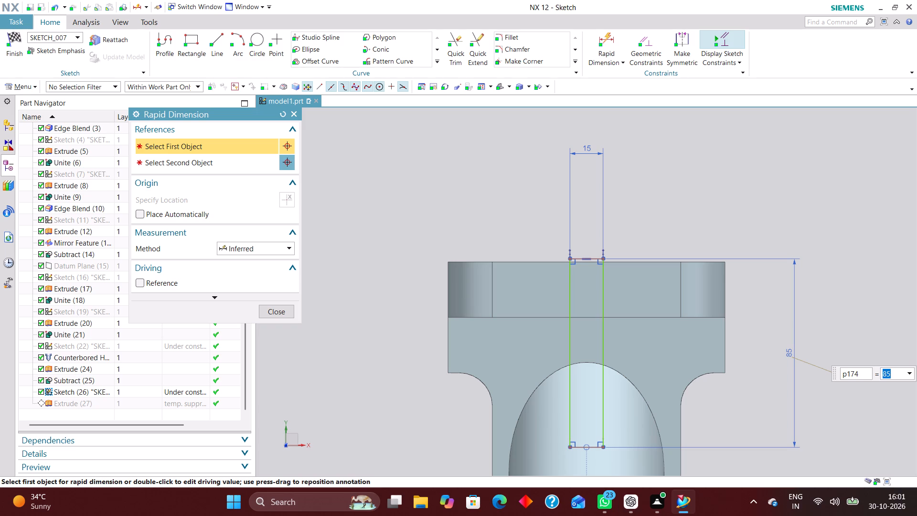
type("84")
key("Return")
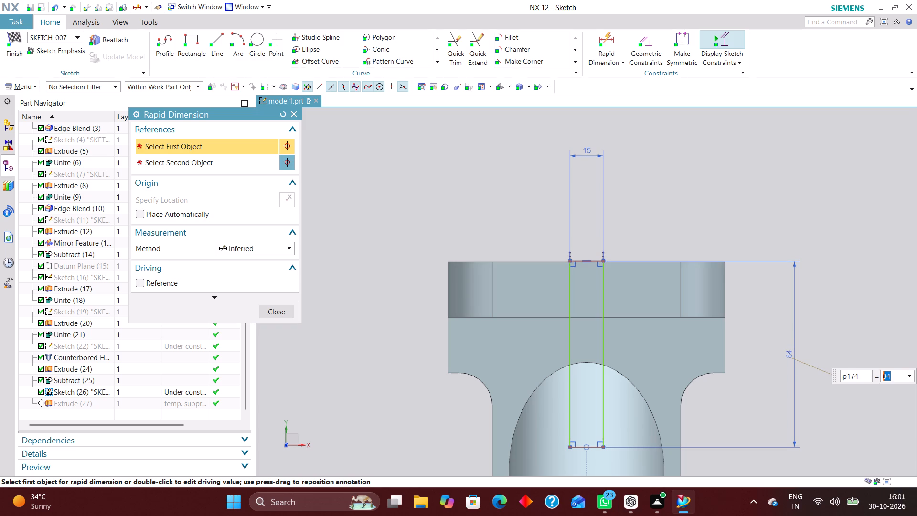
Set the rectangle's length to 83 mm, finish the sketch and accept the updated block extrusion.
type("83")
key("Return")
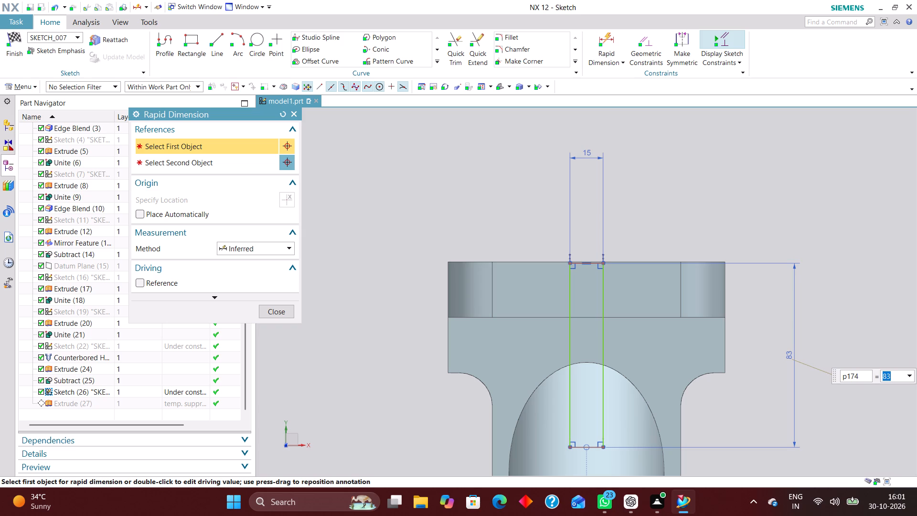
left_click(285, 315)
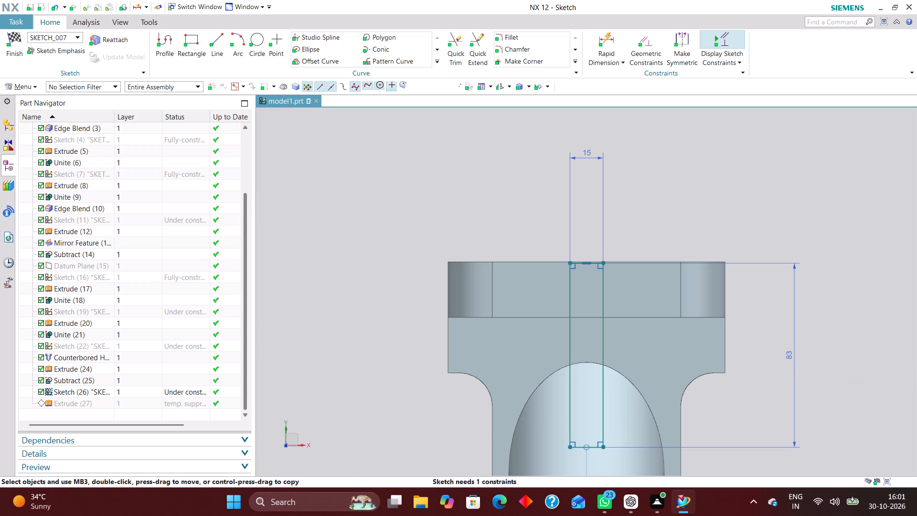
left_click(11, 41)
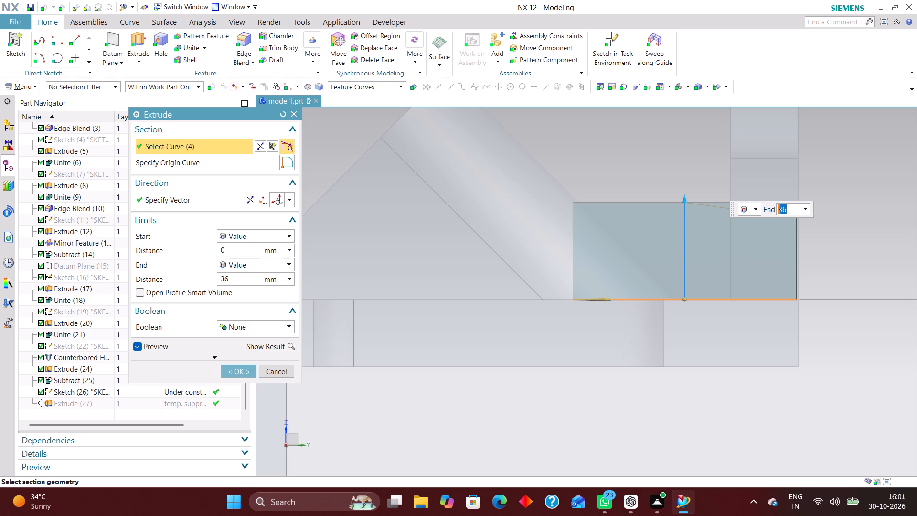
left_click(245, 369)
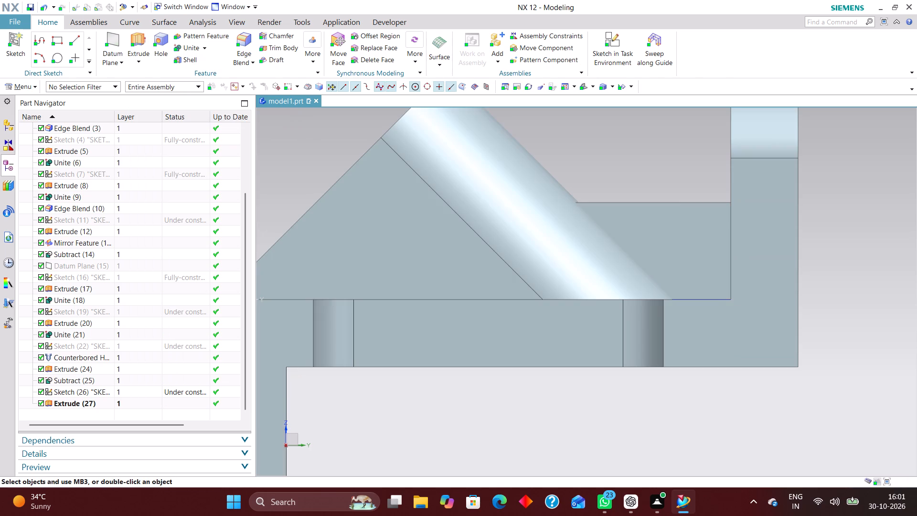
Set up a face draft on the block with the draw direction reversed to point down, its top face stationary and both long side faces drafted.
middle_click_drag(534, 376, 578, 416)
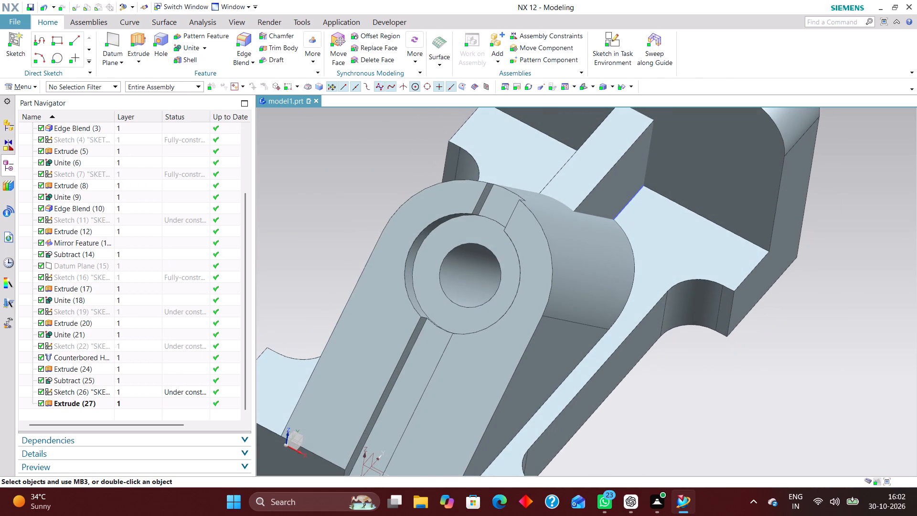
scroll(131, 348, "down", 4)
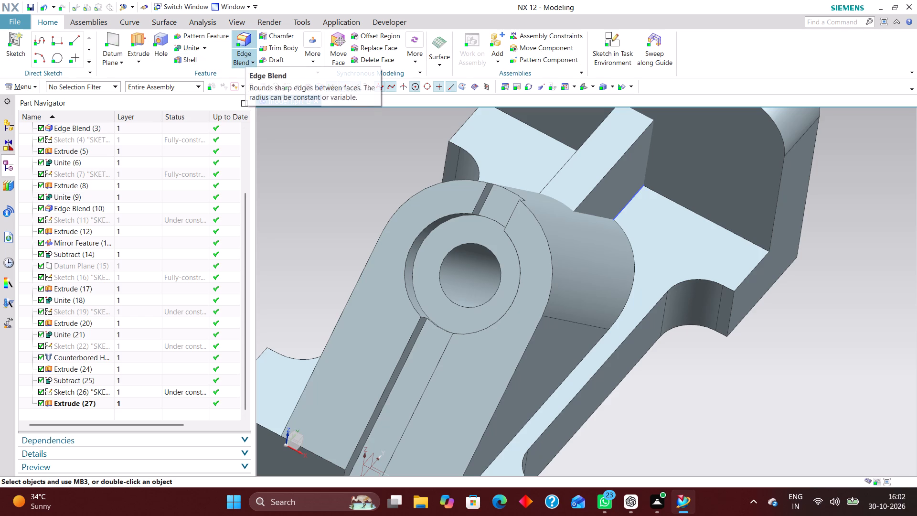
left_click(269, 58)
scroll(638, 236, "down", 2)
scroll(611, 164, "up", 4)
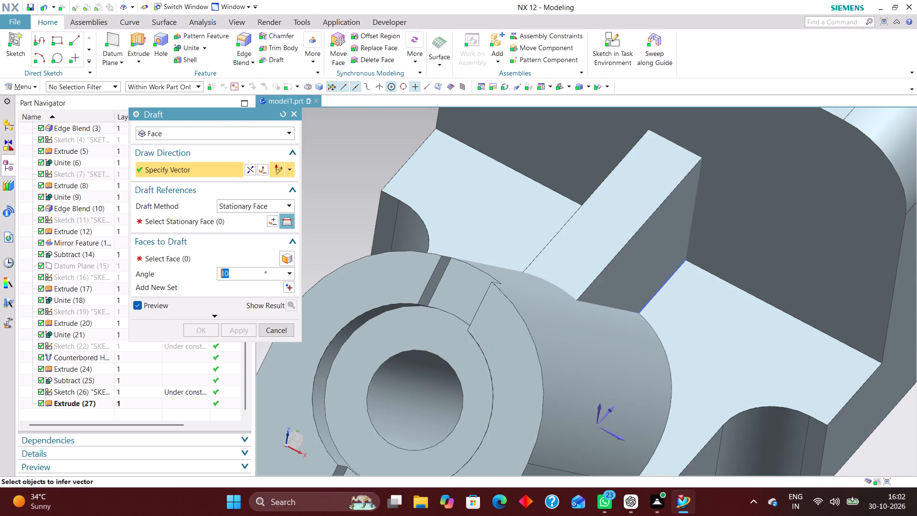
left_click(601, 406)
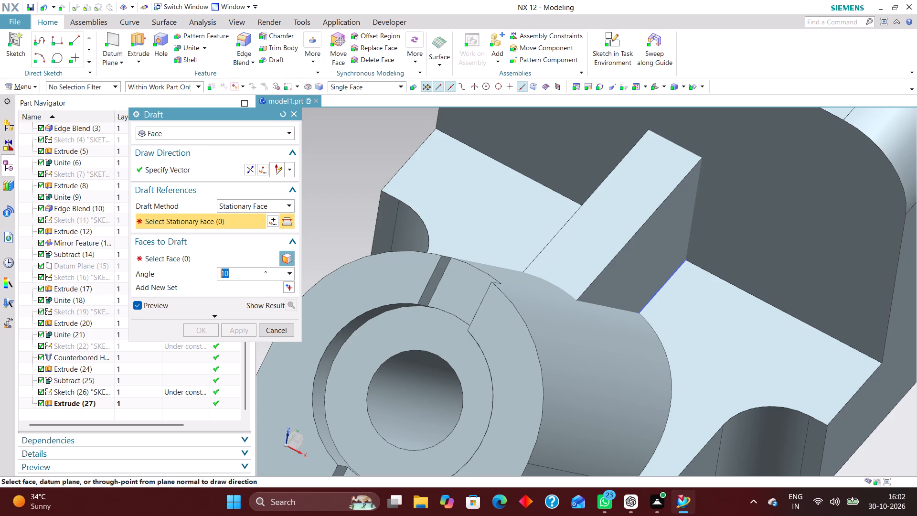
left_click(250, 168)
scroll(563, 220, "down", 4)
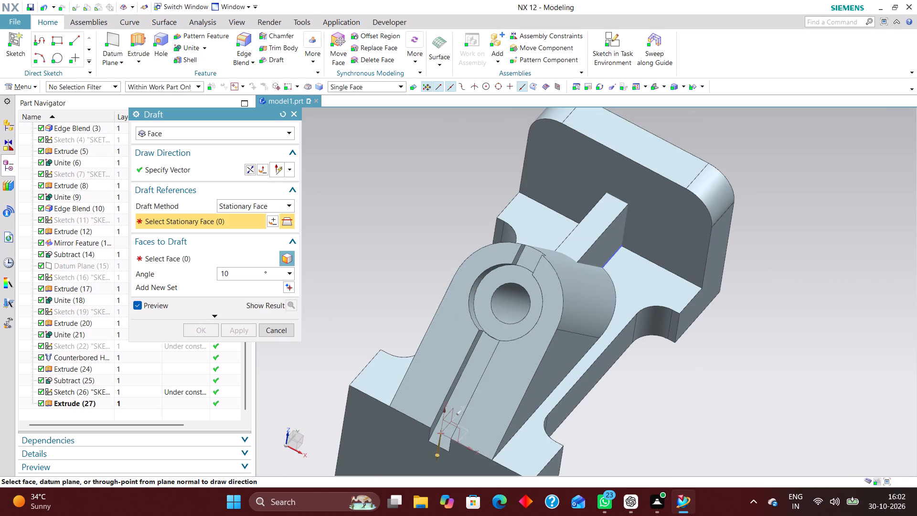
scroll(537, 245, "up", 3)
left_click(624, 244)
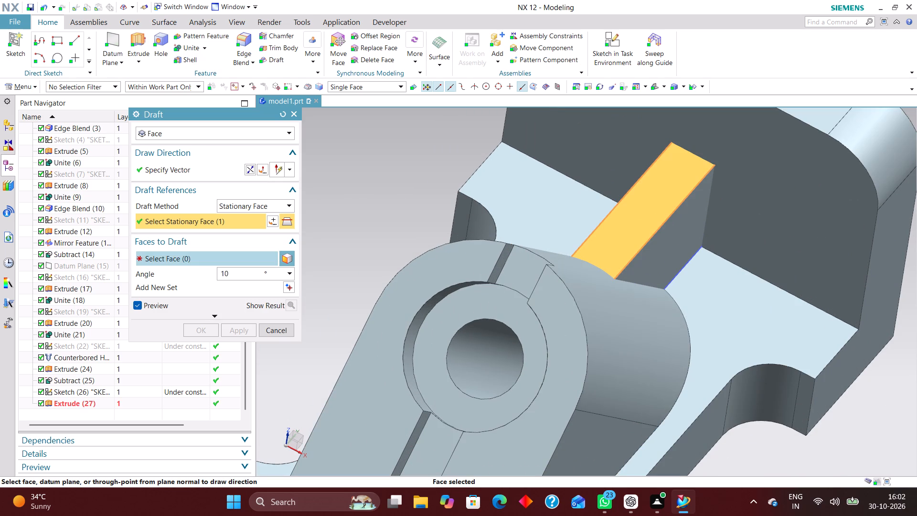
left_click(184, 260)
left_click(669, 242)
middle_click_drag(709, 288, 720, 293)
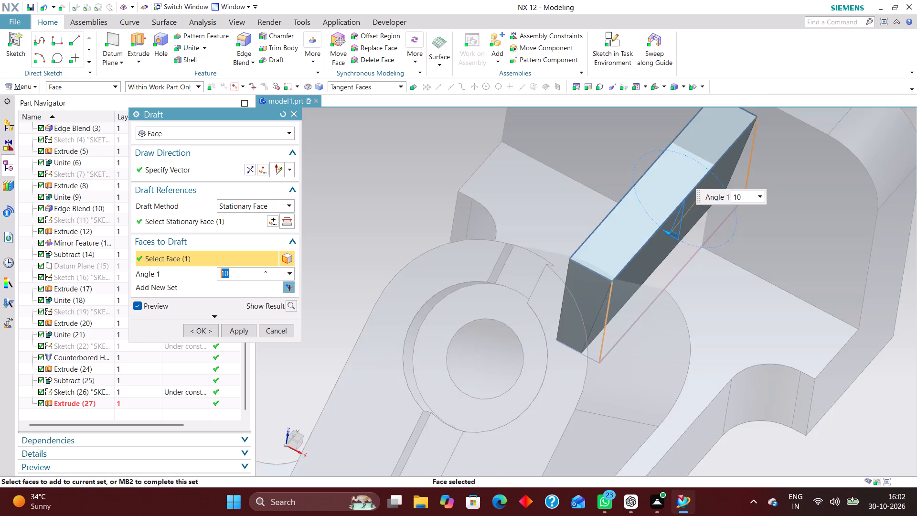
middle_click_drag(720, 293, 742, 307)
left_click(592, 219)
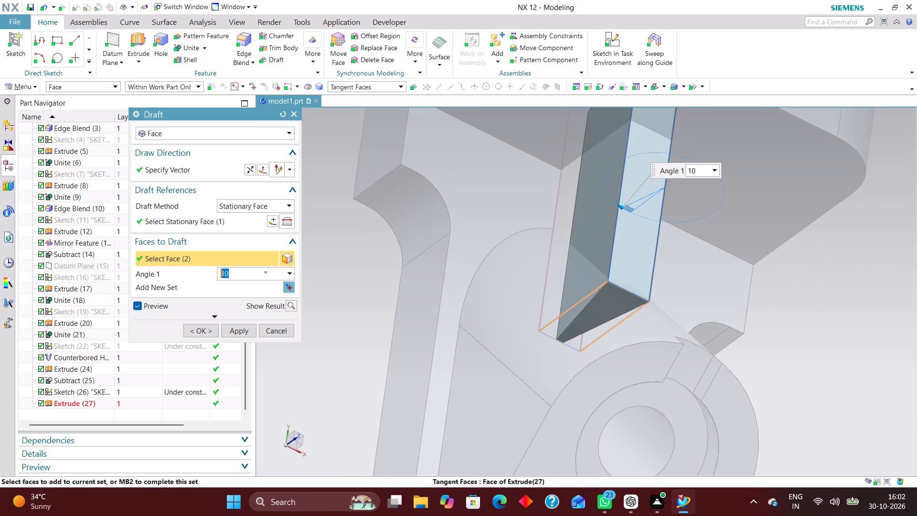
middle_click_drag(747, 265, 730, 247)
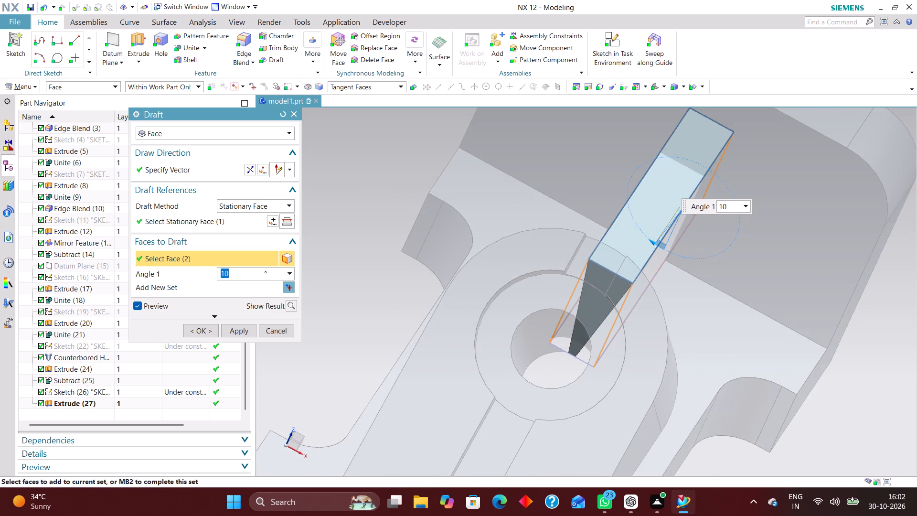
Set the draft angle to -10° so the block widens toward the base plate, and accept the draft.
left_click_drag(657, 243, 655, 242)
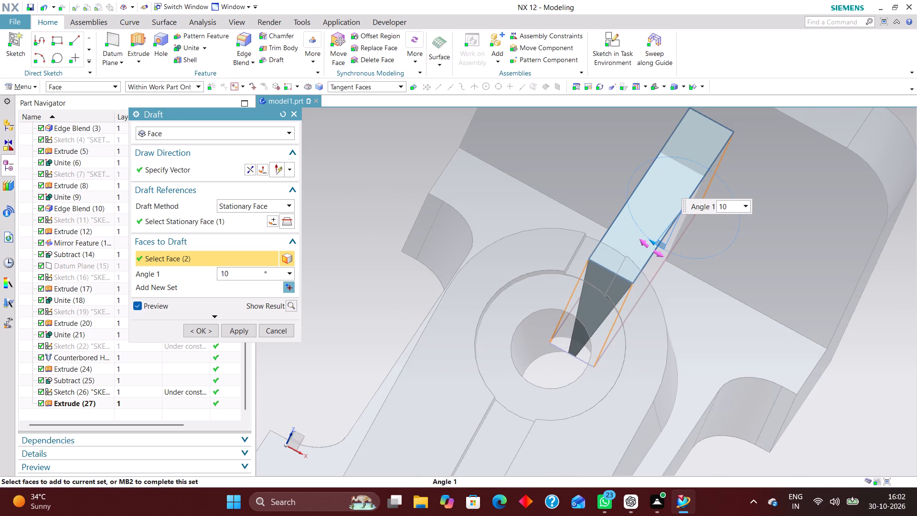
left_click_drag(655, 242, 724, 239)
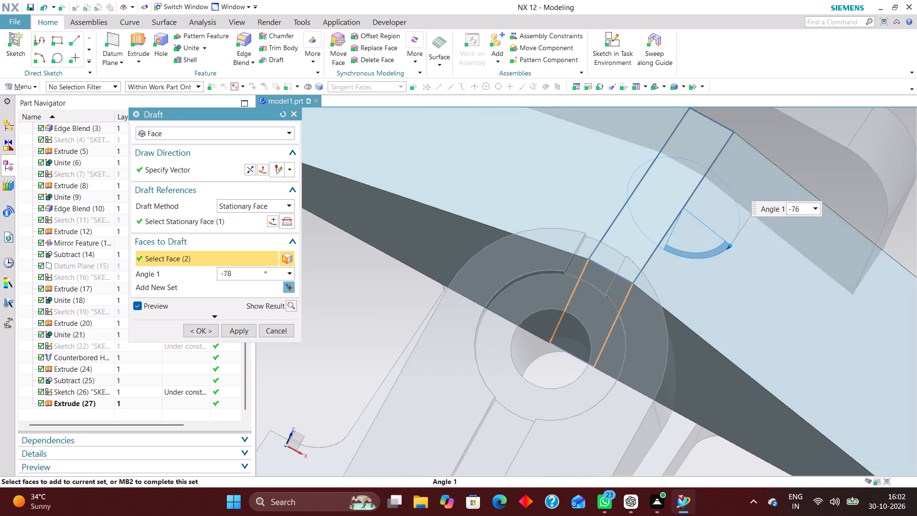
left_click_drag(724, 239, 685, 226)
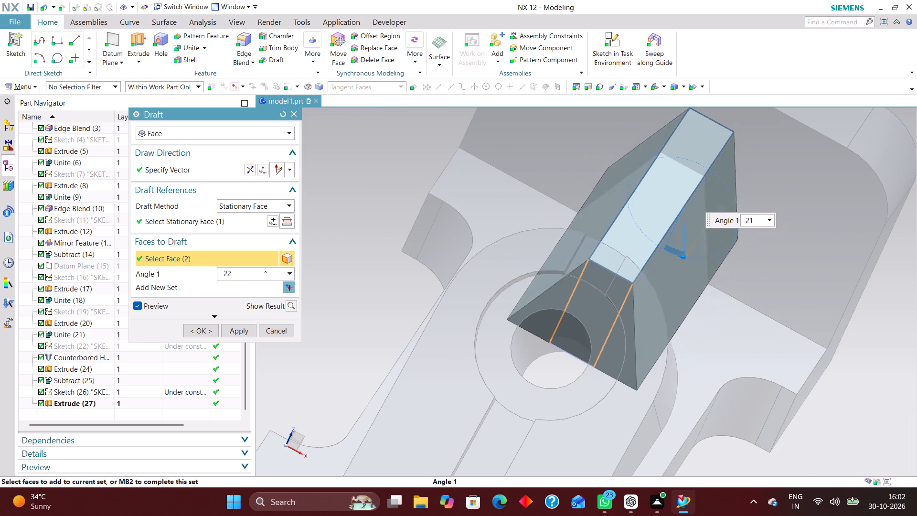
left_click_drag(685, 226, 684, 226)
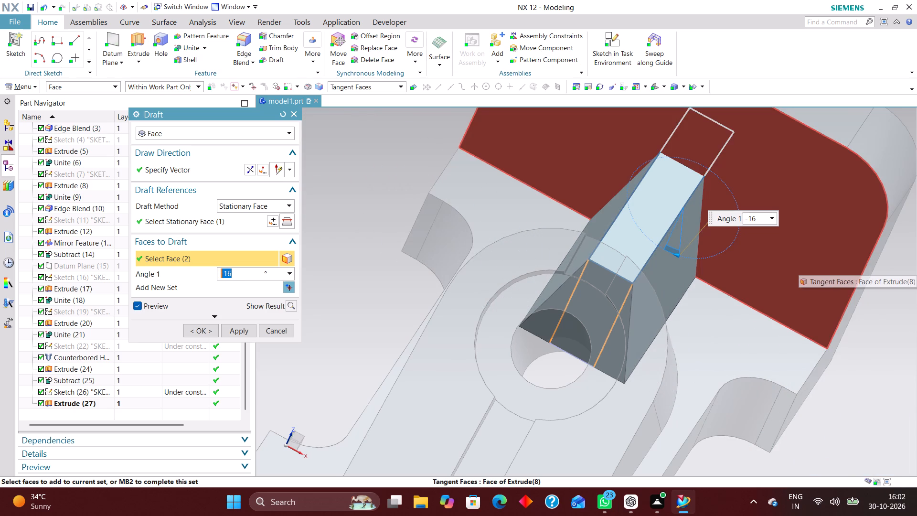
key("minus")
type("10")
key("Return")
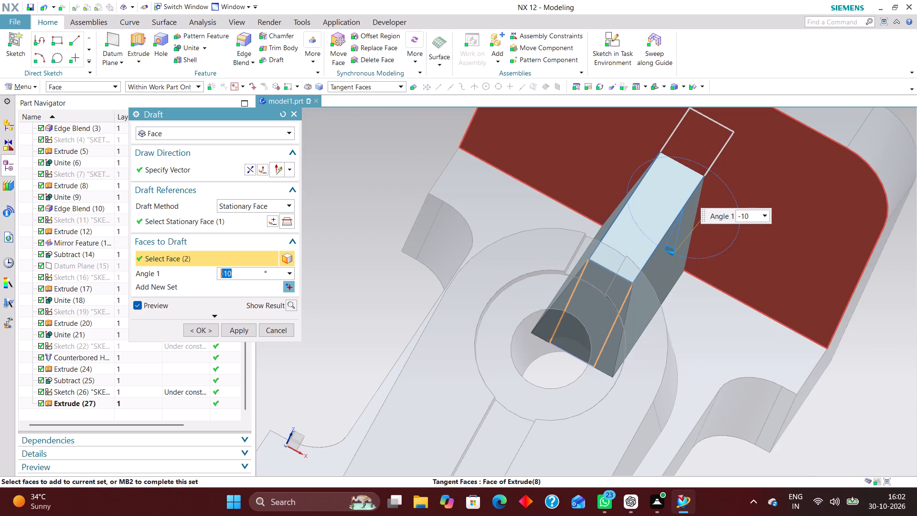
scroll(671, 337, "down", 4)
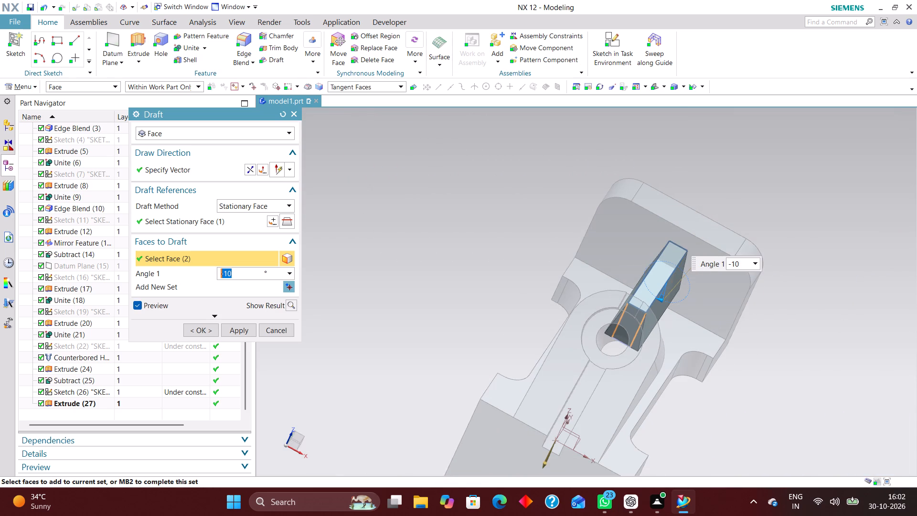
middle_click_drag(810, 373, 768, 341)
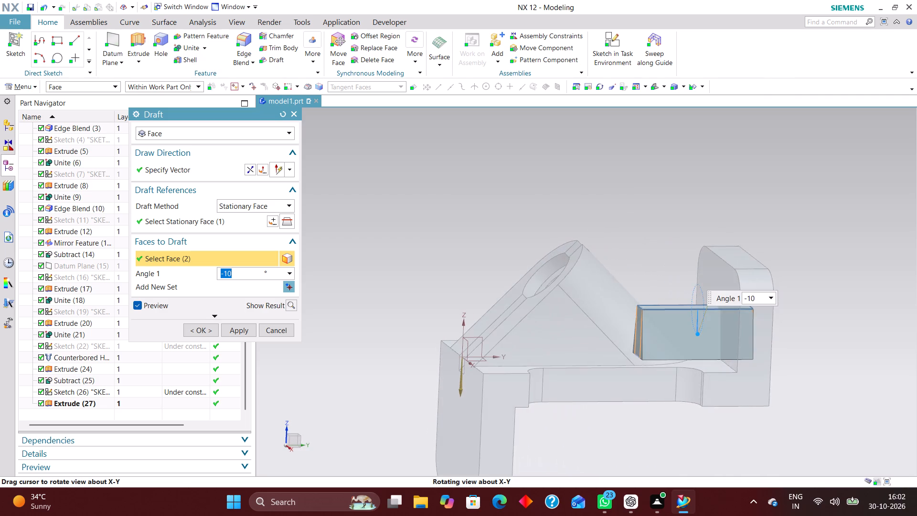
scroll(796, 337, "up", 1)
right_click_drag(811, 337, 756, 340)
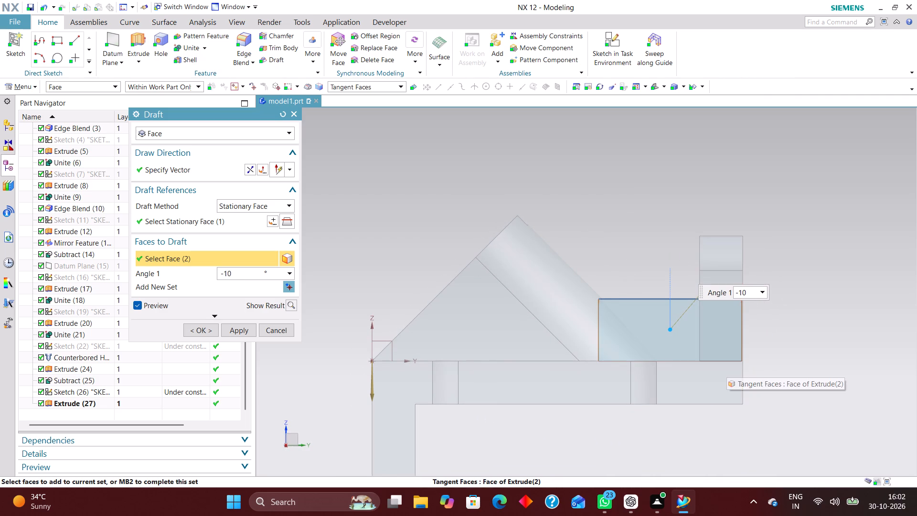
left_click(203, 329)
Unite the drafted block with the main bracket body, using the bracket as the target.
middle_click_drag(822, 348, 863, 419)
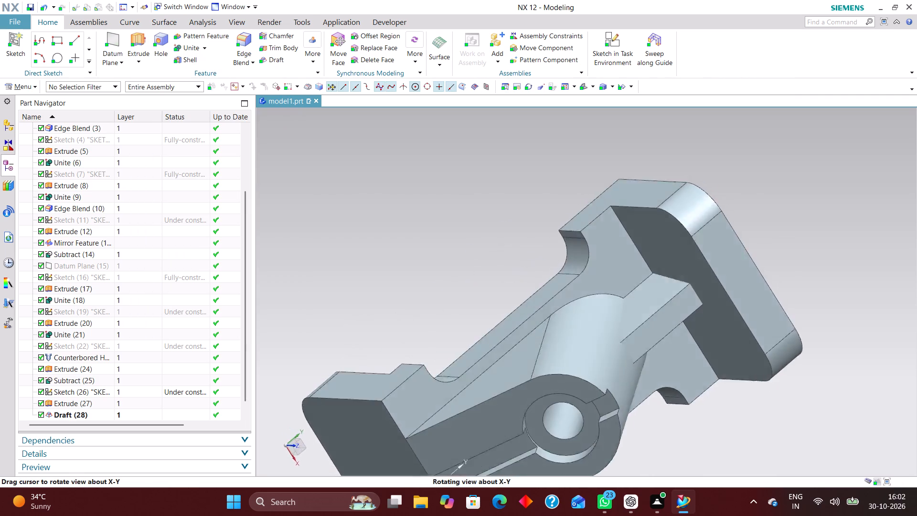
middle_click_drag(863, 419, 839, 368)
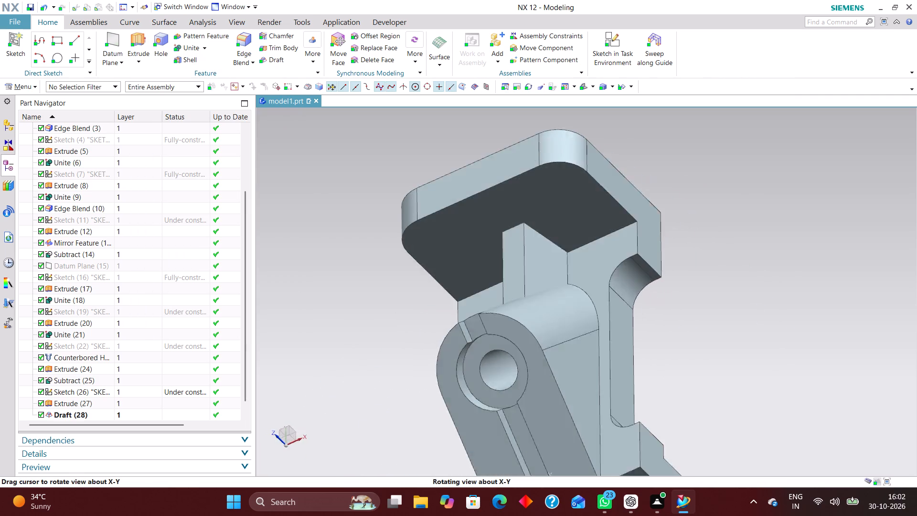
middle_click_drag(839, 368, 844, 375)
right_click_drag(843, 336, 789, 338)
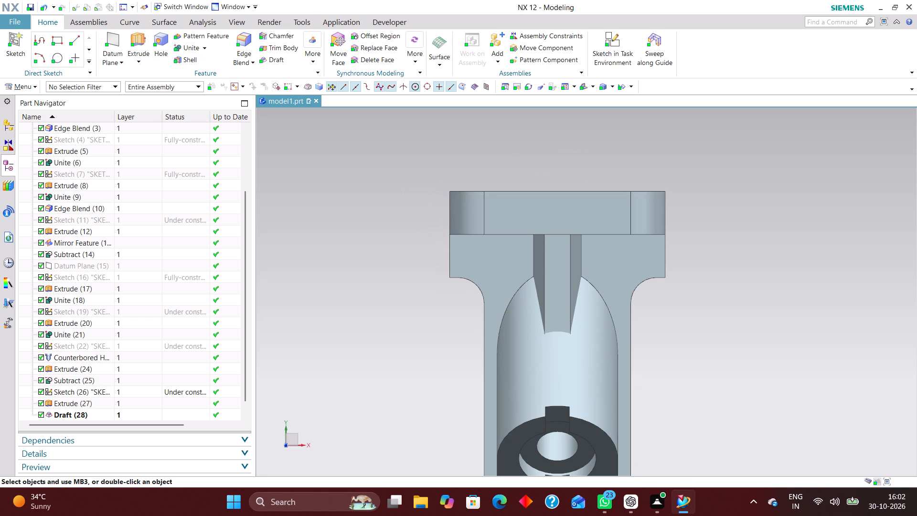
middle_click_drag(821, 333, 765, 354)
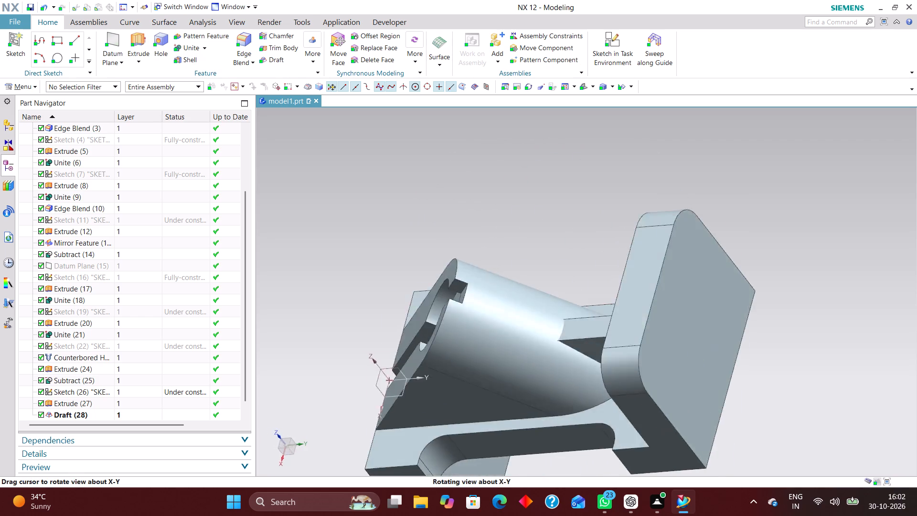
middle_click_drag(765, 354, 776, 343)
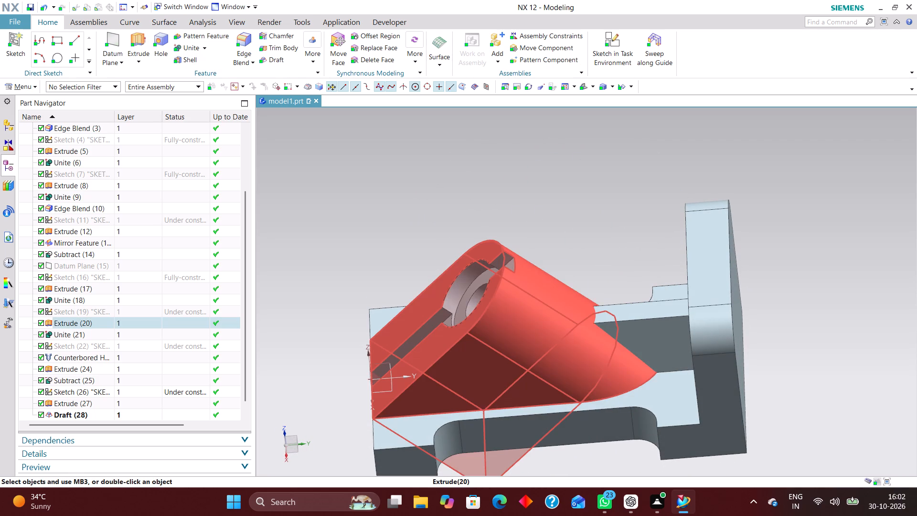
left_click(192, 45)
left_click(419, 353)
left_click(642, 342)
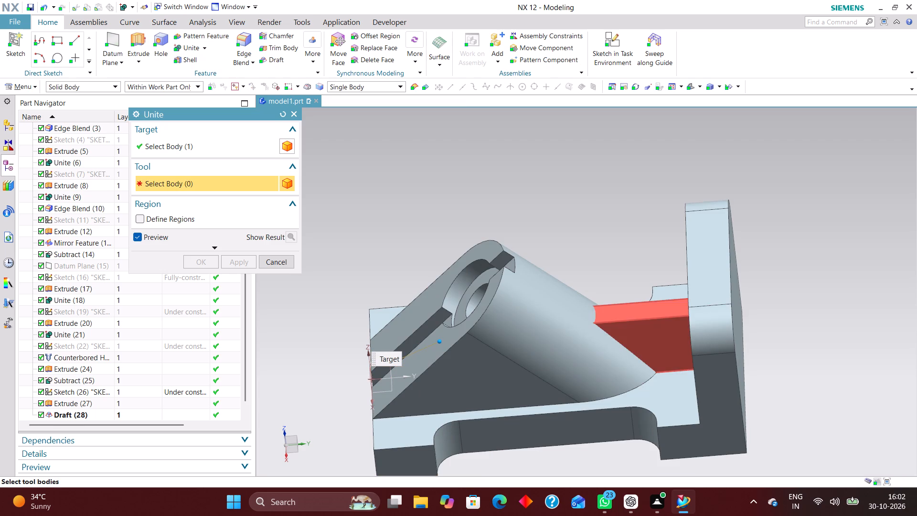
left_click(205, 261)
Start a 2 mm edge blend along one side's base-plate junctions with the slanted support, upright flange and drafted block.
middle_click_drag(560, 262, 586, 272)
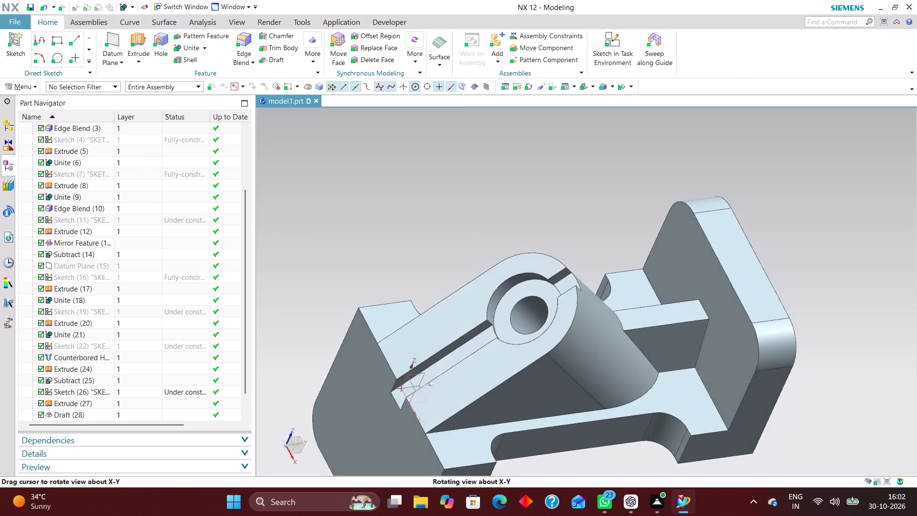
middle_click_drag(586, 272, 575, 266)
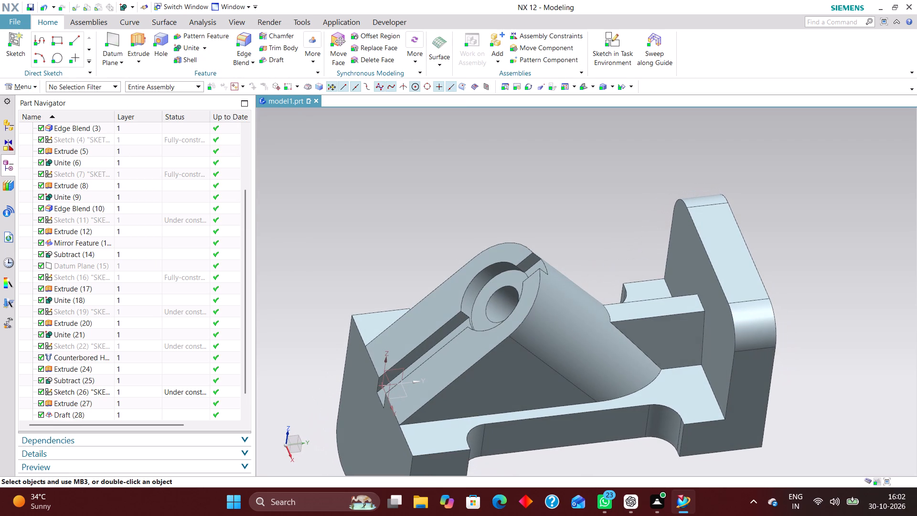
left_click(583, 86)
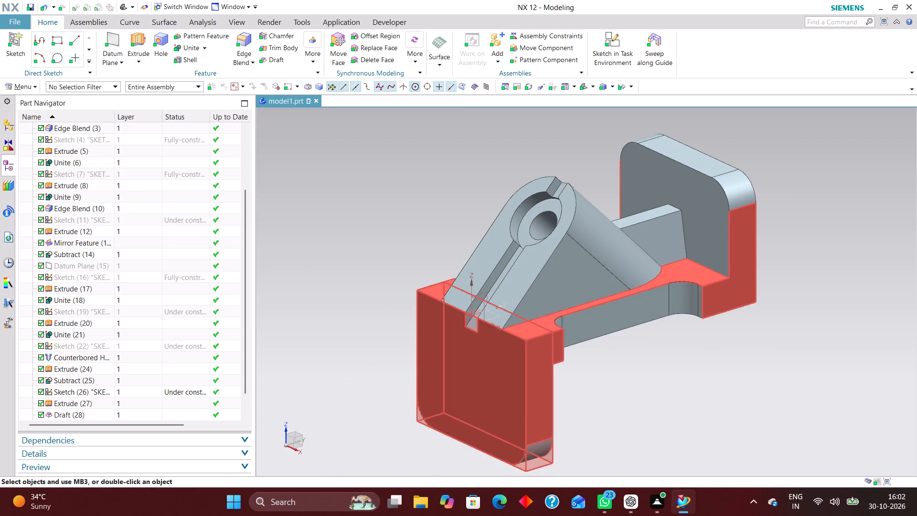
scroll(593, 180, "up", 1)
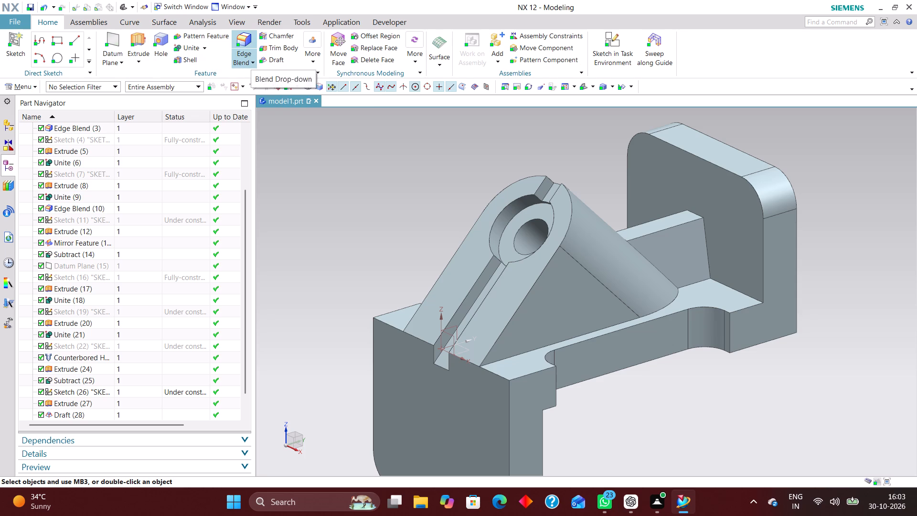
left_click(250, 48)
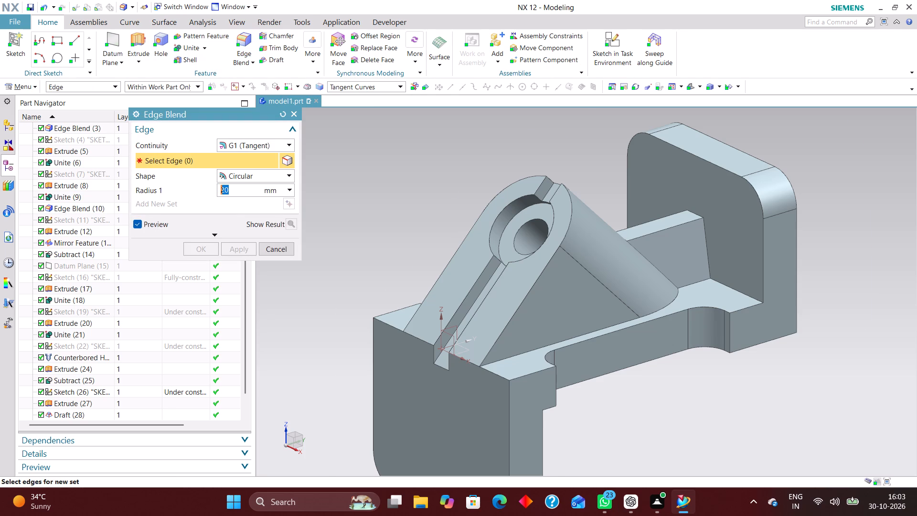
scroll(512, 361, "up", 2)
left_click(512, 357)
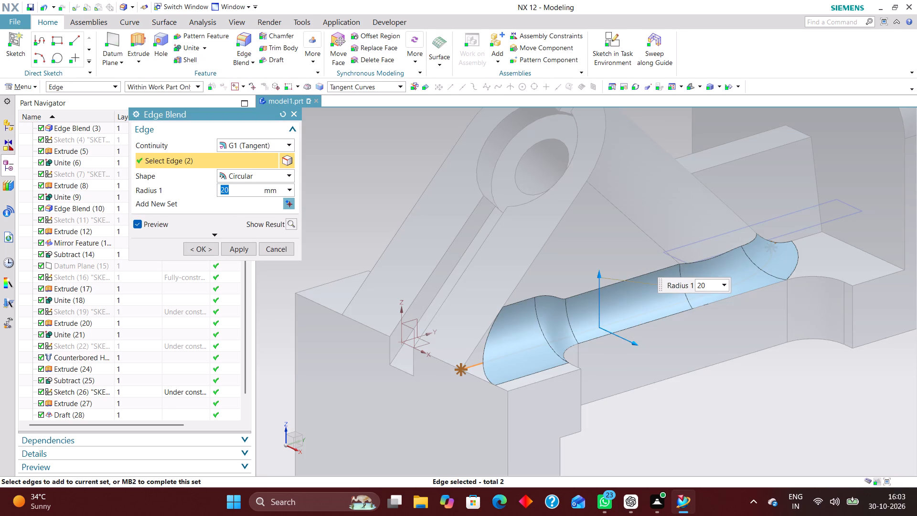
key("2")
key("Return")
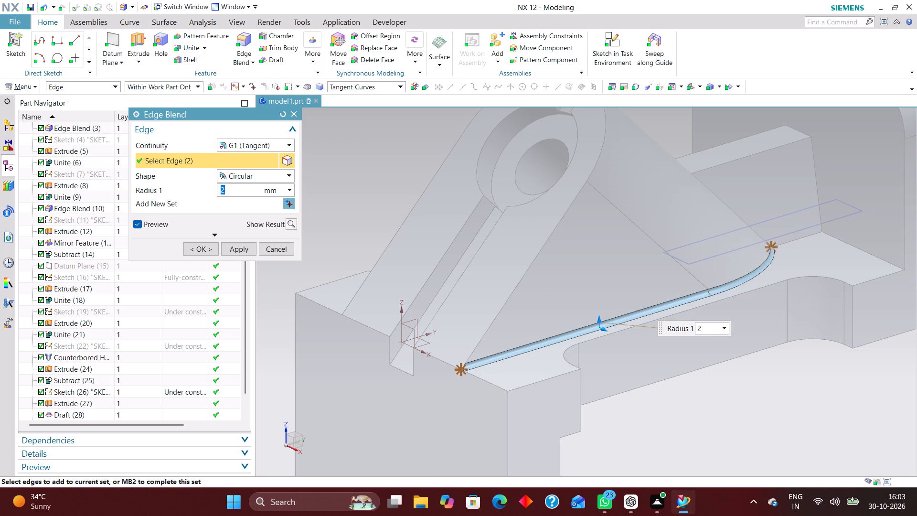
left_click(859, 249)
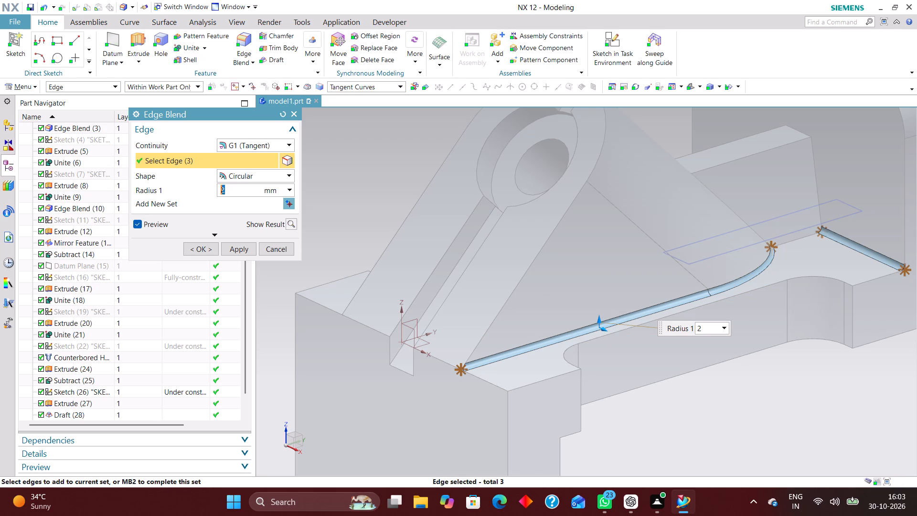
left_click(807, 240)
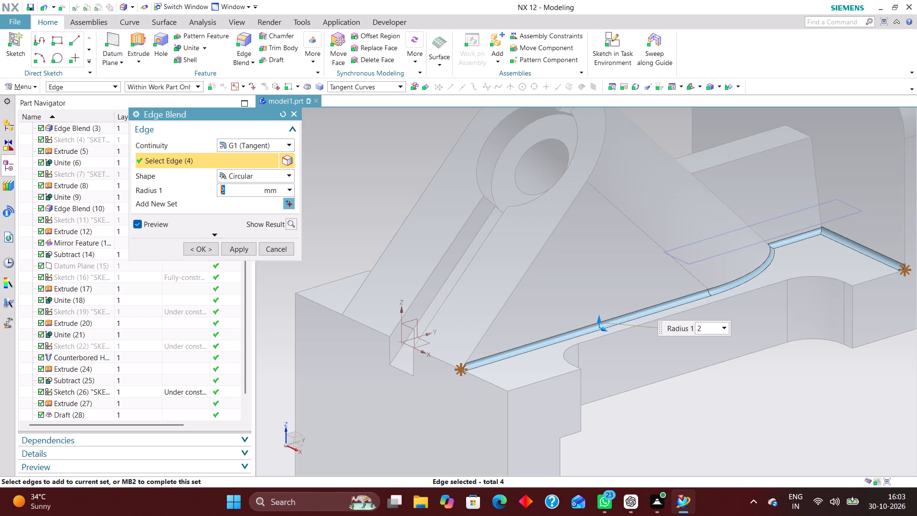
Add the opposite side's base-plate junctions with the slanted support, drafted block and upright flange to the 2 mm edge blend.
scroll(669, 387, "down", 2)
middle_click_drag(671, 395, 710, 408)
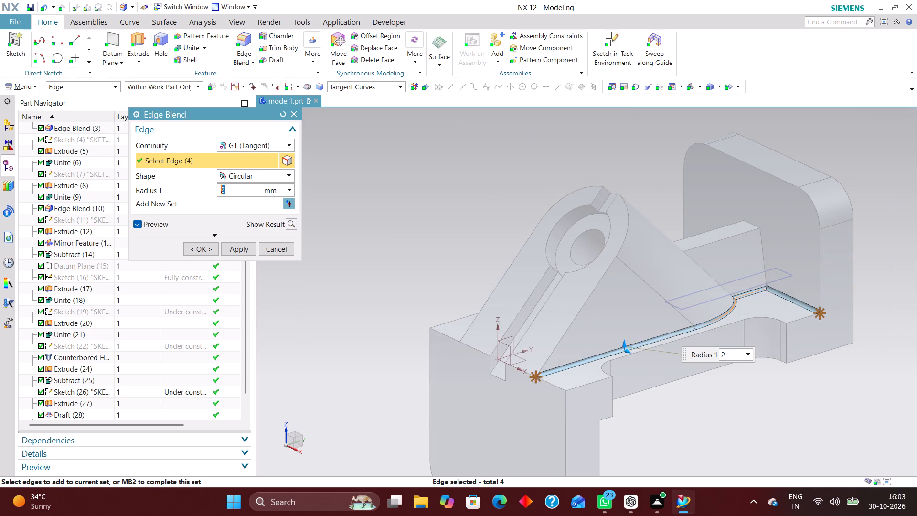
middle_click_drag(710, 408, 757, 448)
left_click(687, 424)
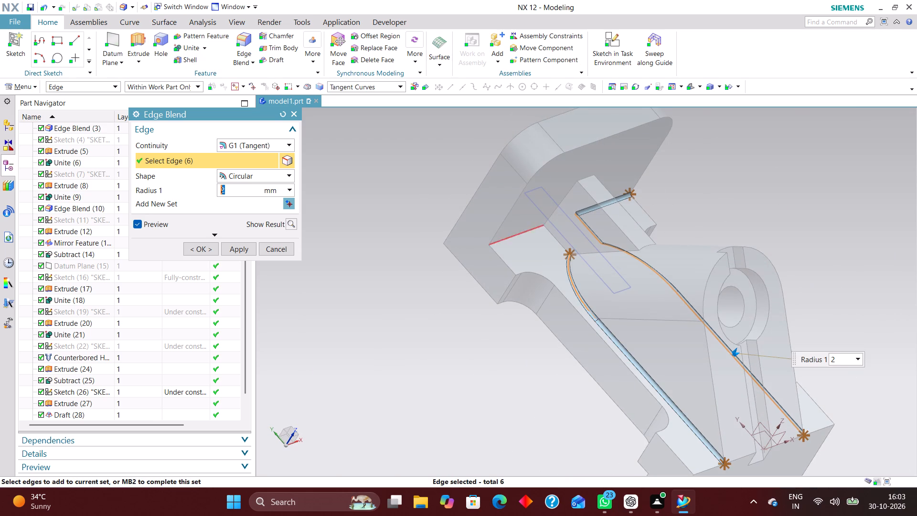
scroll(535, 228, "up", 3)
left_click(574, 255)
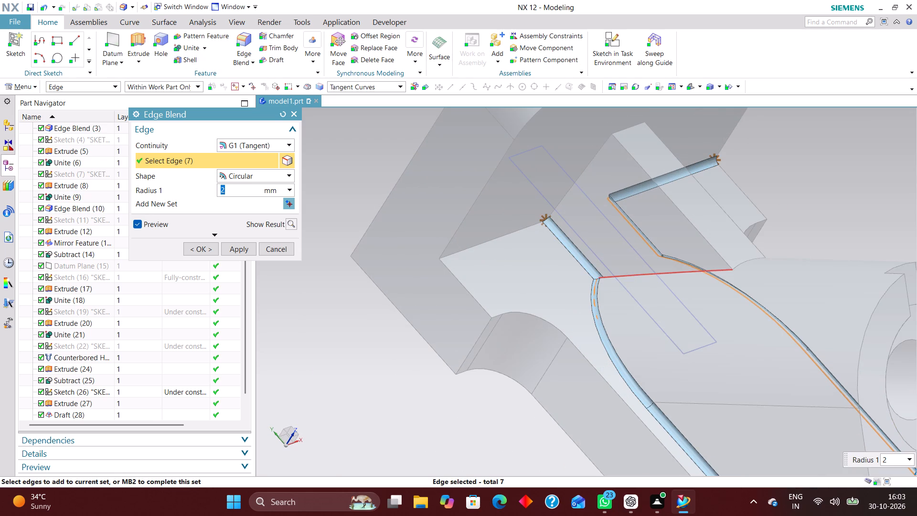
middle_click_drag(617, 274, 595, 267)
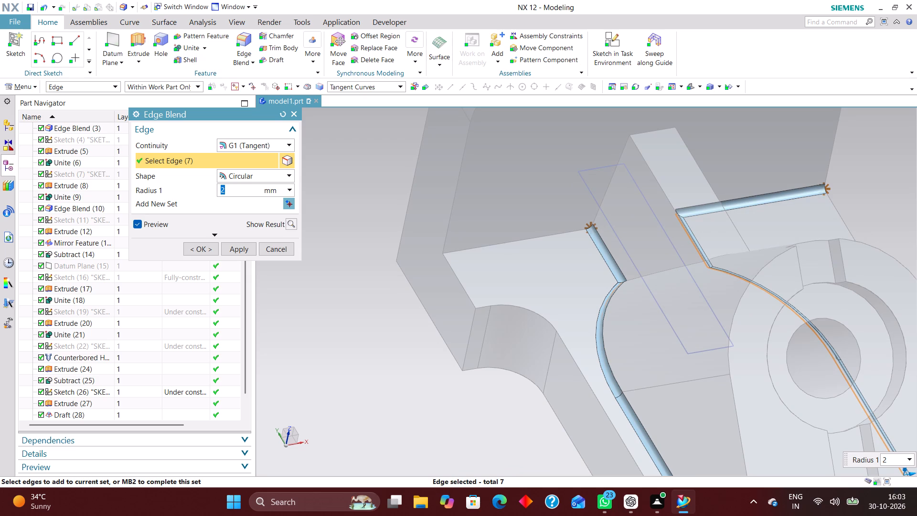
left_click(529, 236)
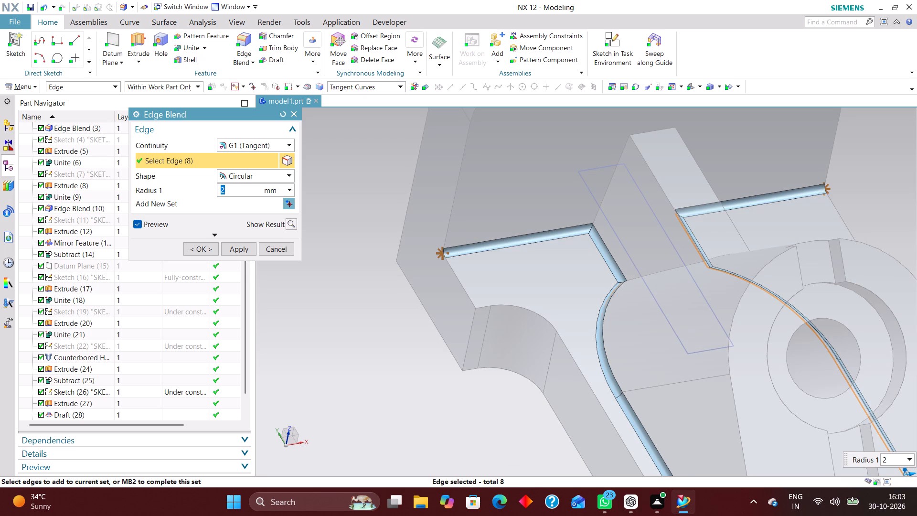
Add the drafted block's two side junctions and top junction with the slanted support to the edge blend, and accept it at 2 mm.
middle_click_drag(648, 304, 681, 330)
left_click(676, 295)
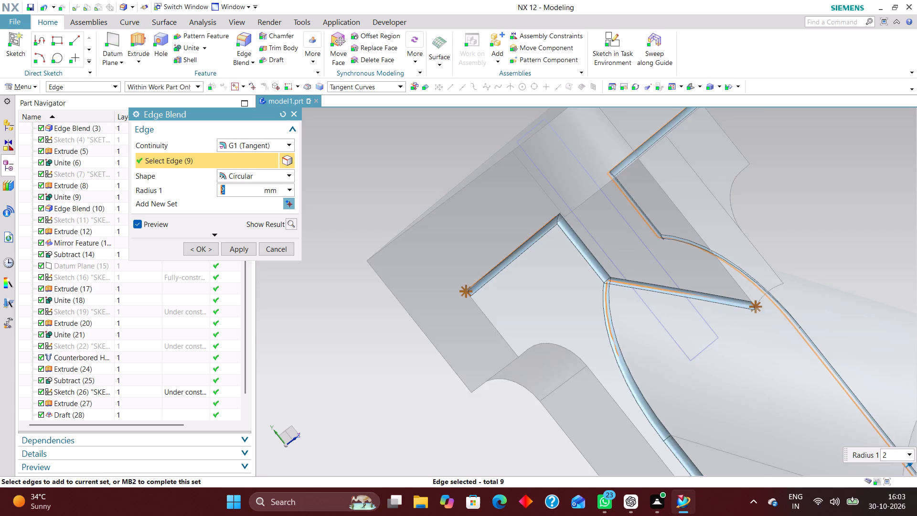
scroll(632, 316, "down", 3)
middle_click_drag(670, 324, 599, 356)
scroll(642, 334, "up", 1)
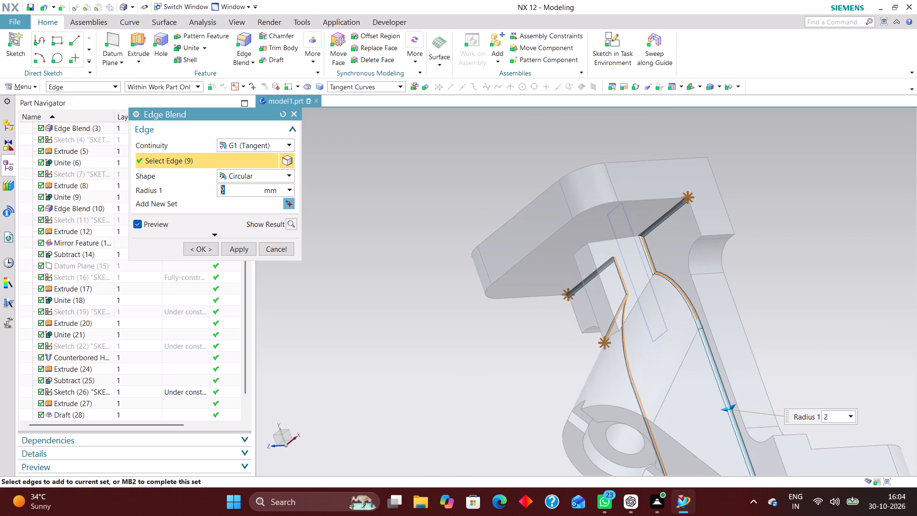
left_click(633, 301)
middle_click_drag(642, 327, 665, 322)
left_click(634, 327)
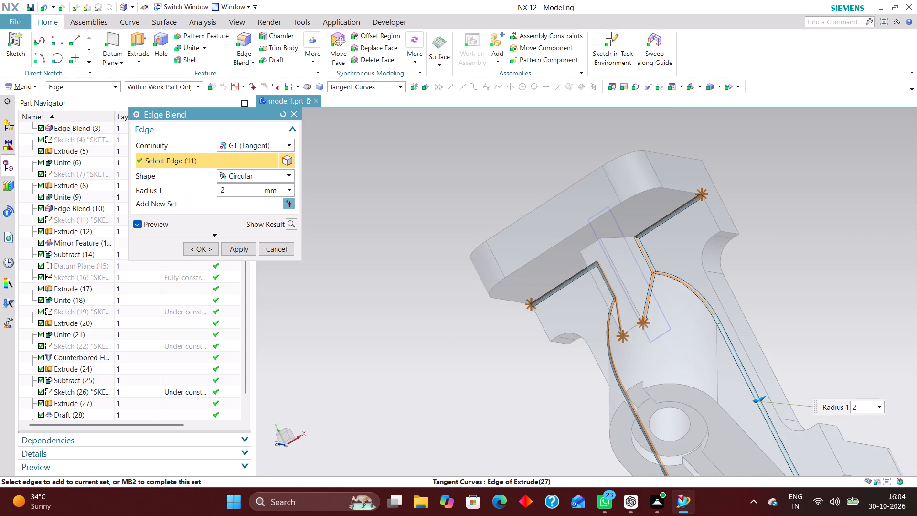
scroll(664, 297, "down", 2)
middle_click_drag(669, 317, 658, 283)
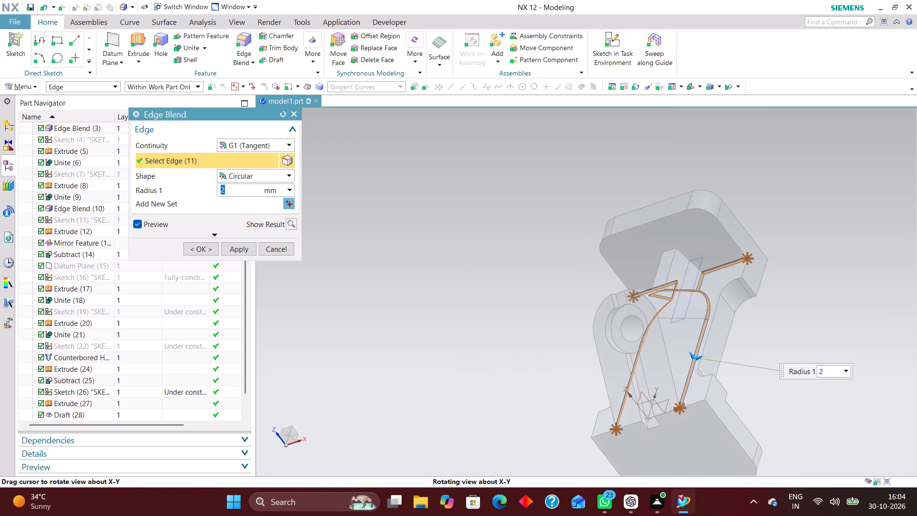
middle_click_drag(658, 283, 657, 273)
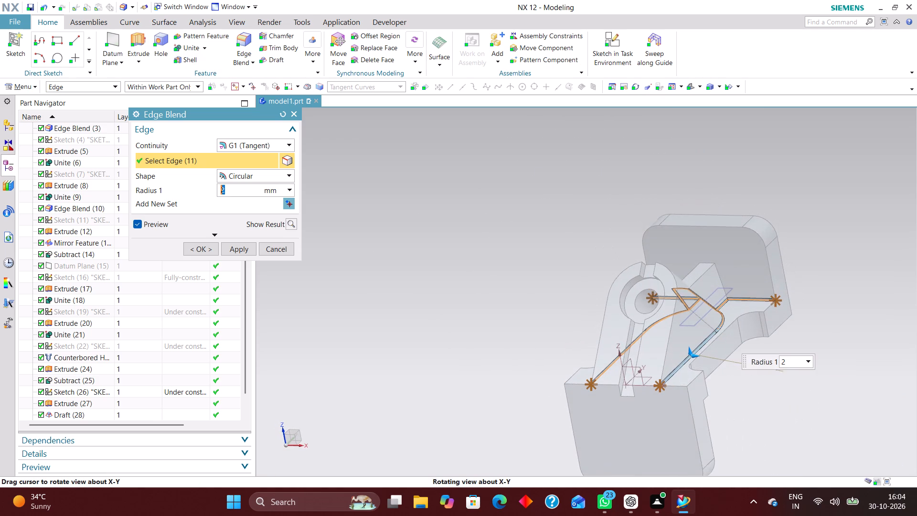
middle_click_drag(657, 273, 656, 278)
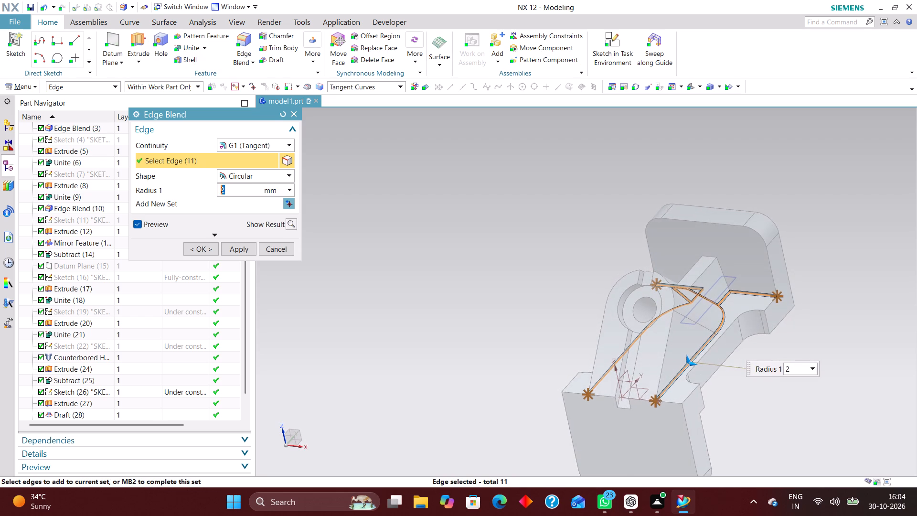
scroll(691, 316, "up", 3)
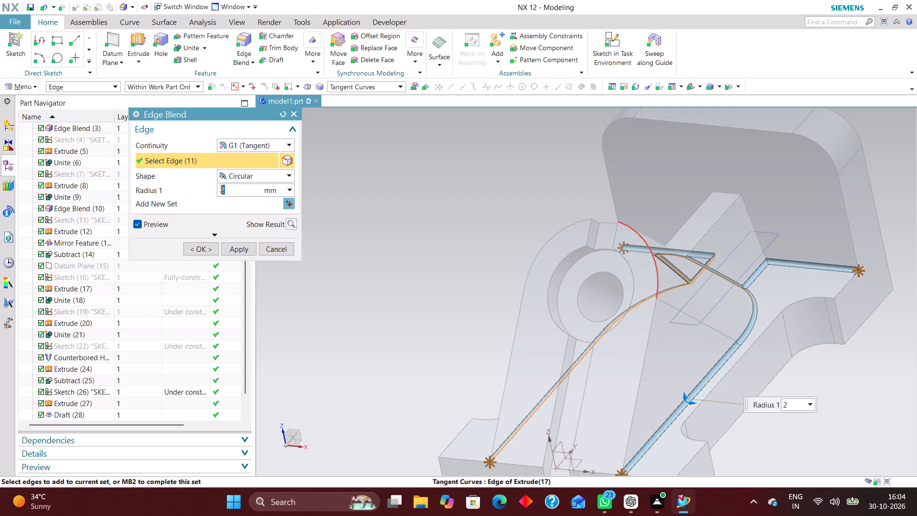
scroll(658, 288, "down", 1)
left_click(204, 246)
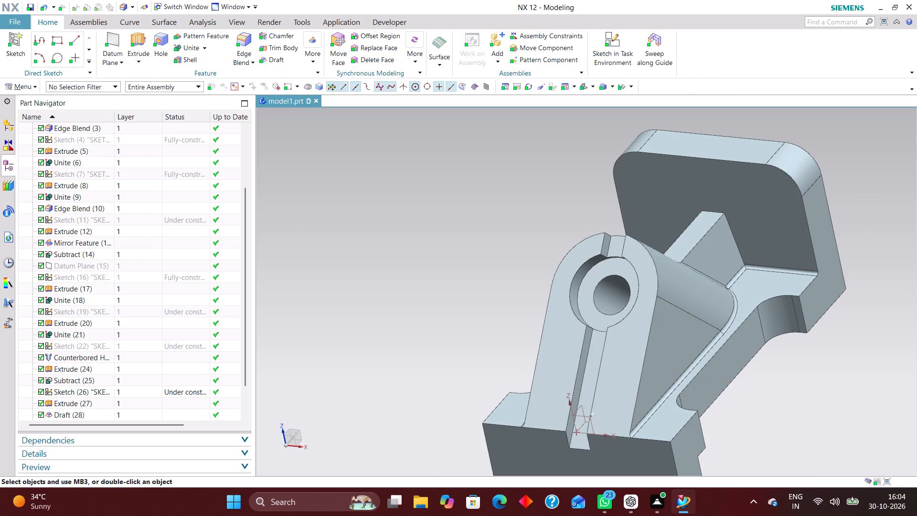
left_click(581, 83)
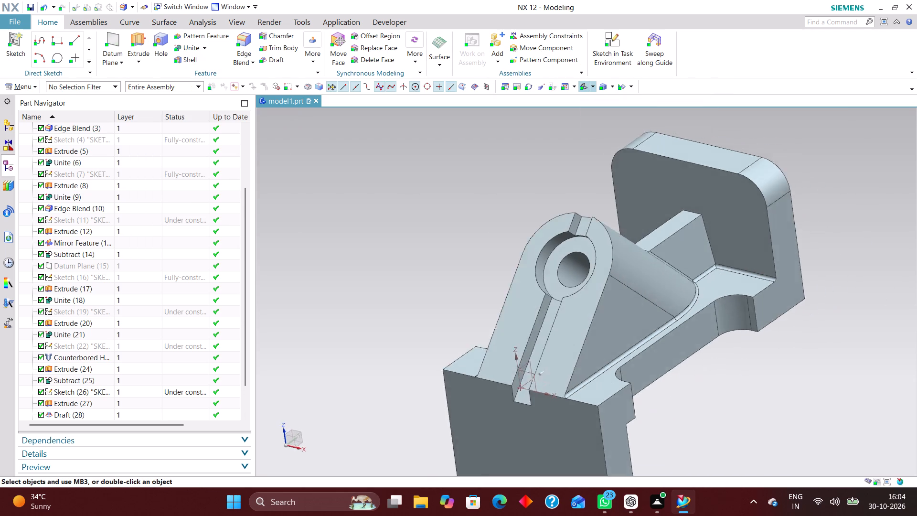
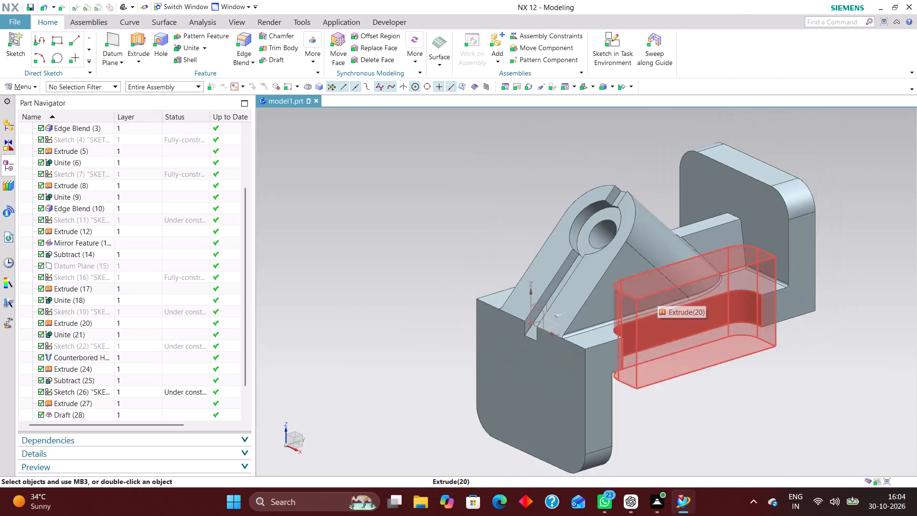
Place two simple 20 mm holes, subtracted until next, concentric with the two lower rounded corners of the downward flange.
scroll(700, 336, "up", 3)
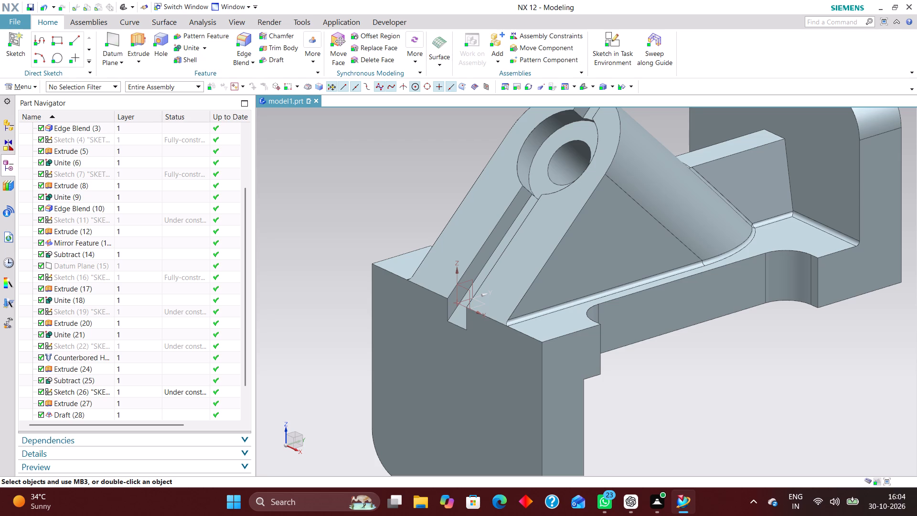
scroll(693, 355, "down", 1)
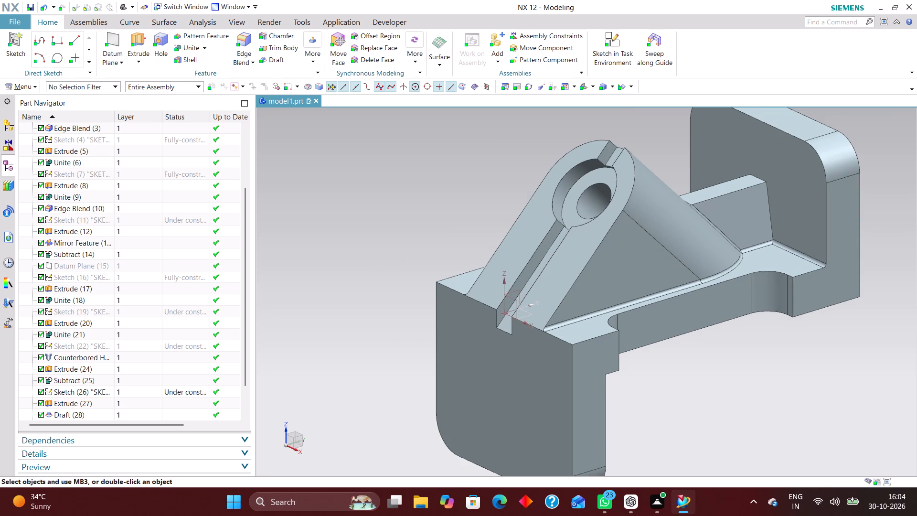
scroll(592, 223, "down", 2)
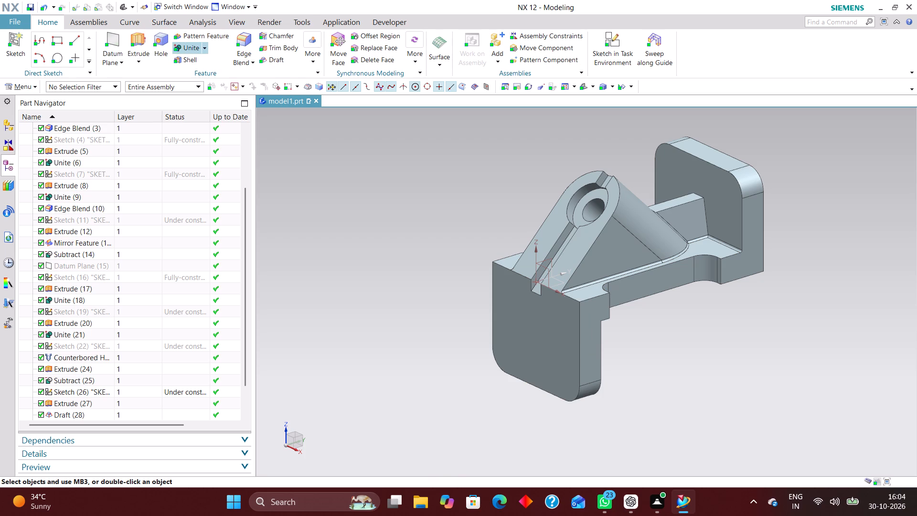
left_click(163, 42)
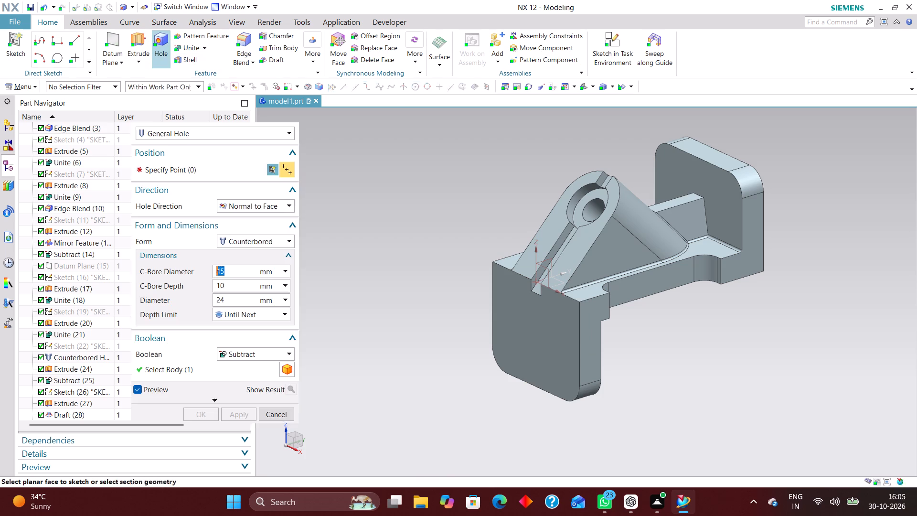
scroll(561, 384, "up", 4)
left_click(597, 418)
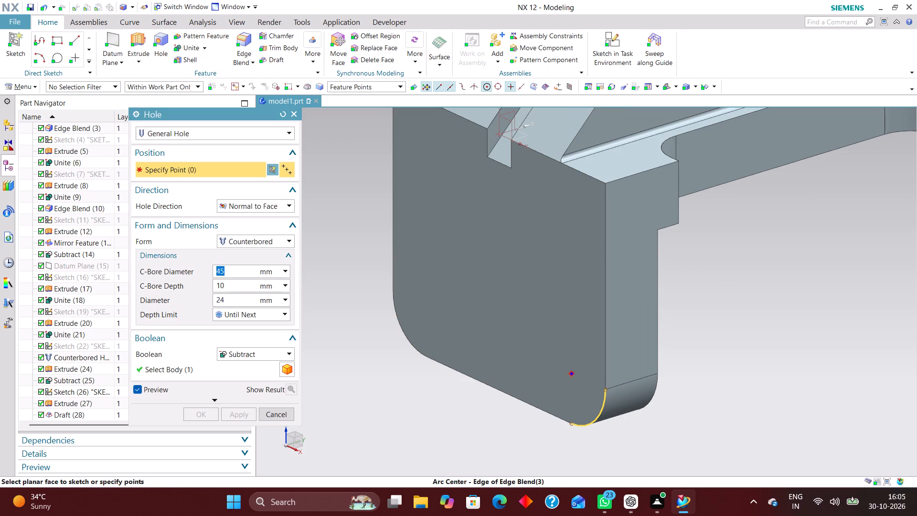
left_click(401, 332)
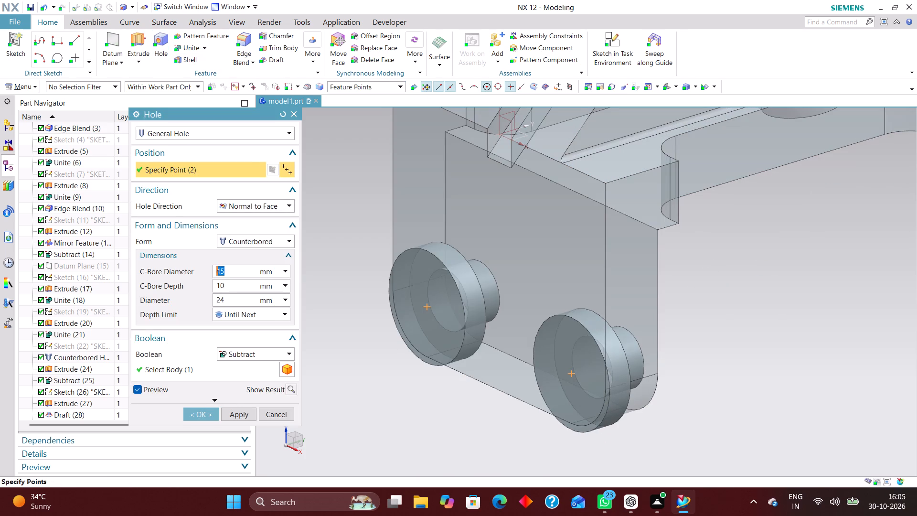
left_click(265, 243)
left_click(258, 255)
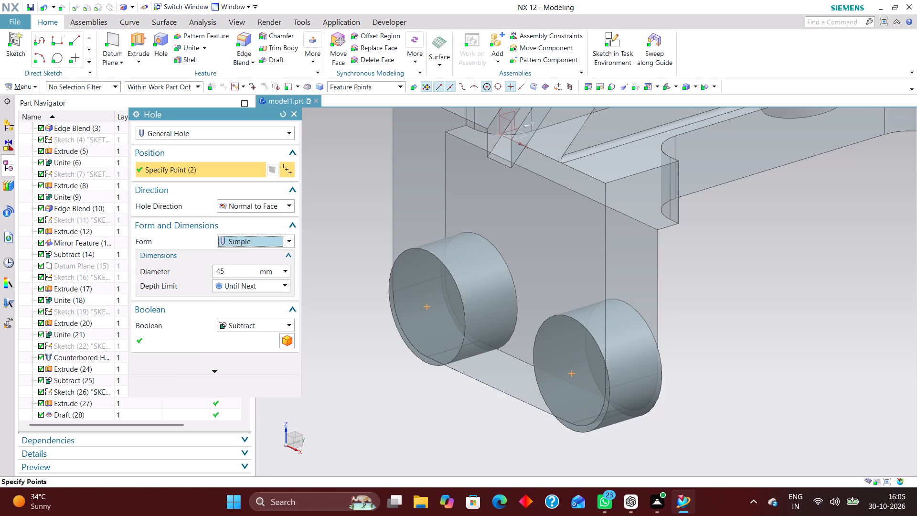
left_click_drag(239, 273, 189, 274)
key("2")
key("0")
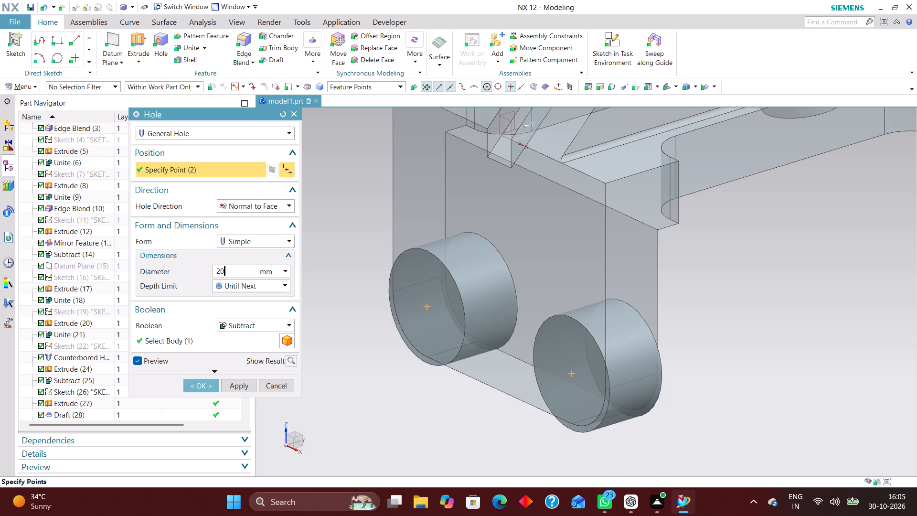
key("Return")
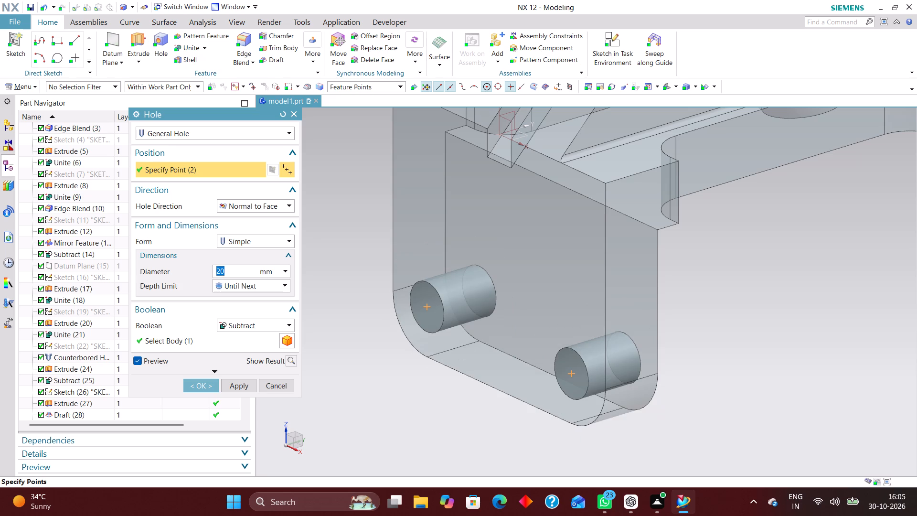
Add the arc centres of the upright flange's two upper rounded corners to the 20 mm holes and create all four.
scroll(564, 433, "down", 4)
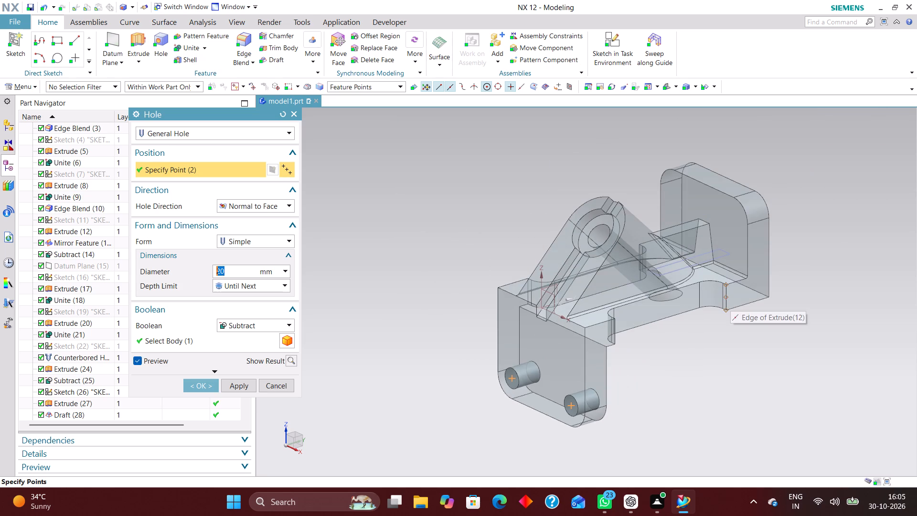
scroll(666, 184, "up", 4)
left_click(664, 150)
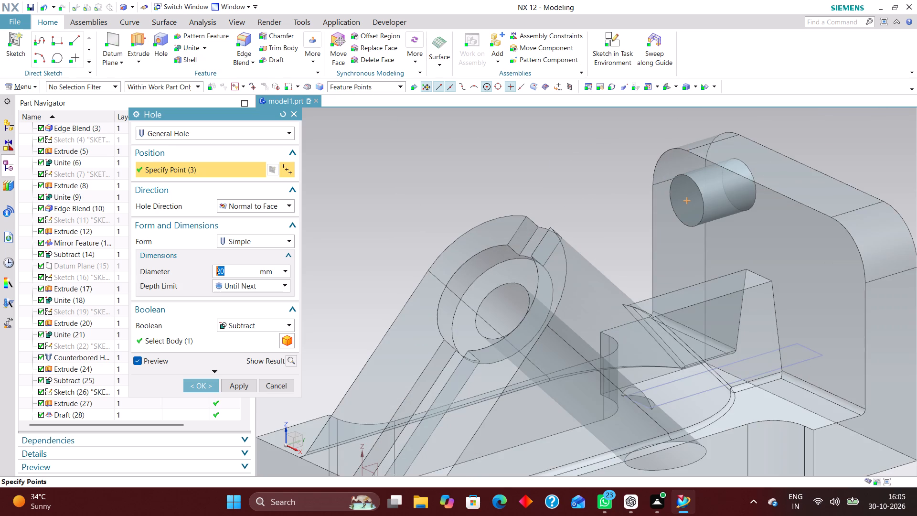
left_click(860, 256)
scroll(754, 188, "down", 2)
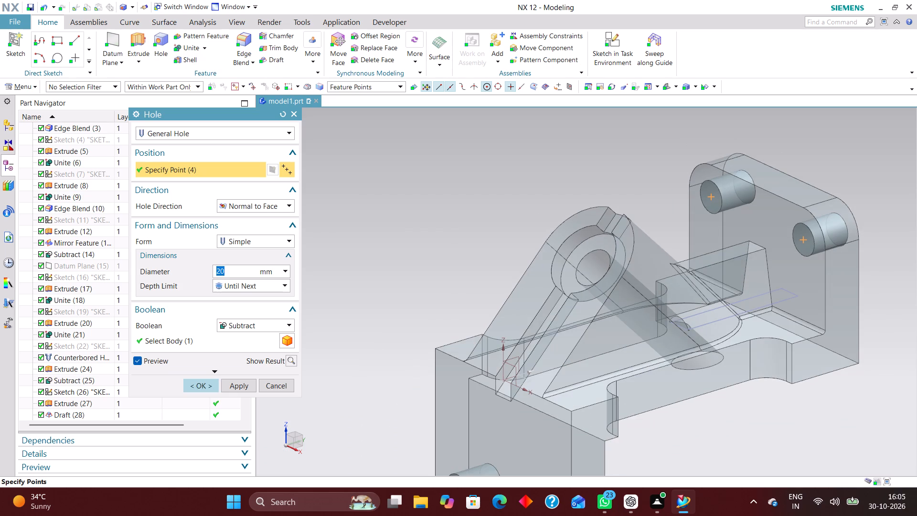
left_click(204, 386)
scroll(569, 218, "down", 2)
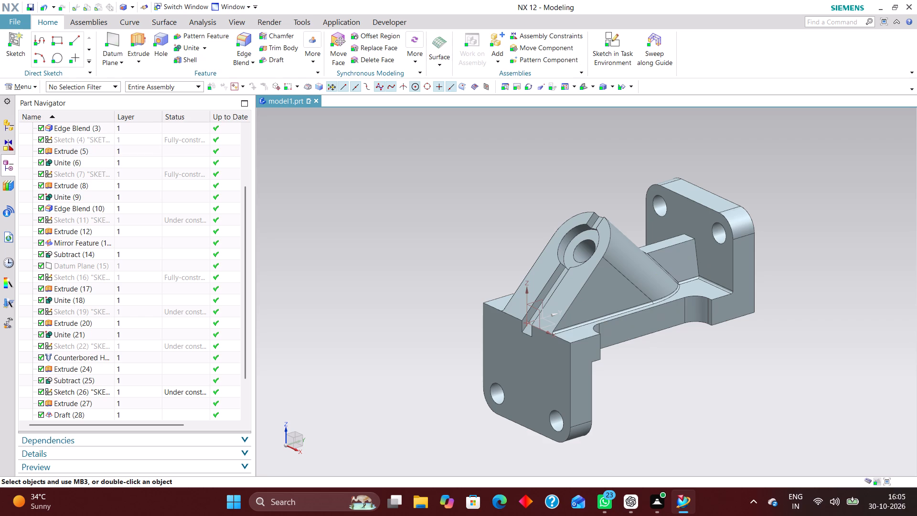
Chamfer the inner bore's edge at the counterbore floor of the slanted support, with 1 mm distance and 45° angle.
left_click(584, 84)
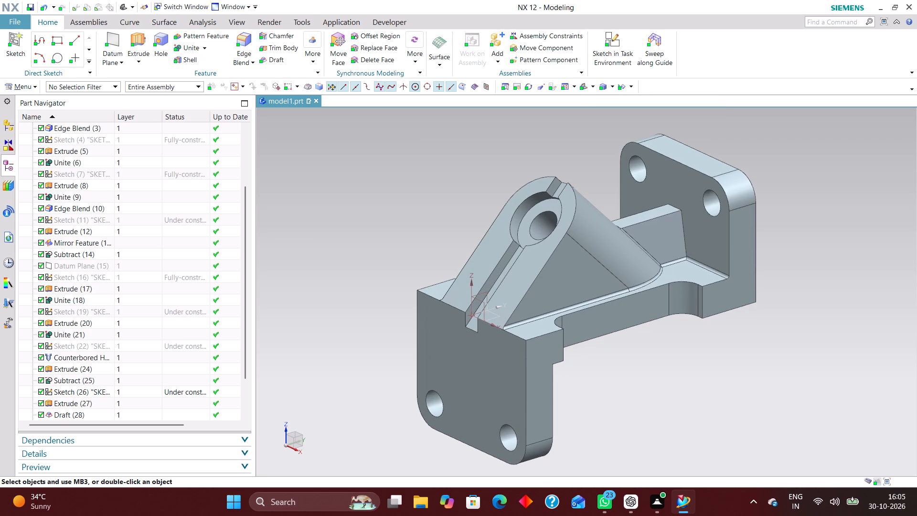
middle_click_drag(824, 424, 799, 459)
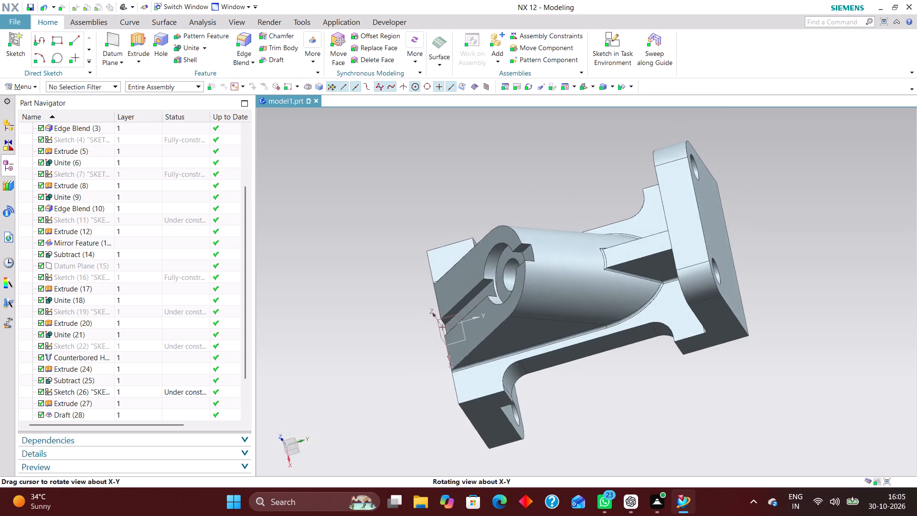
middle_click_drag(799, 459, 821, 420)
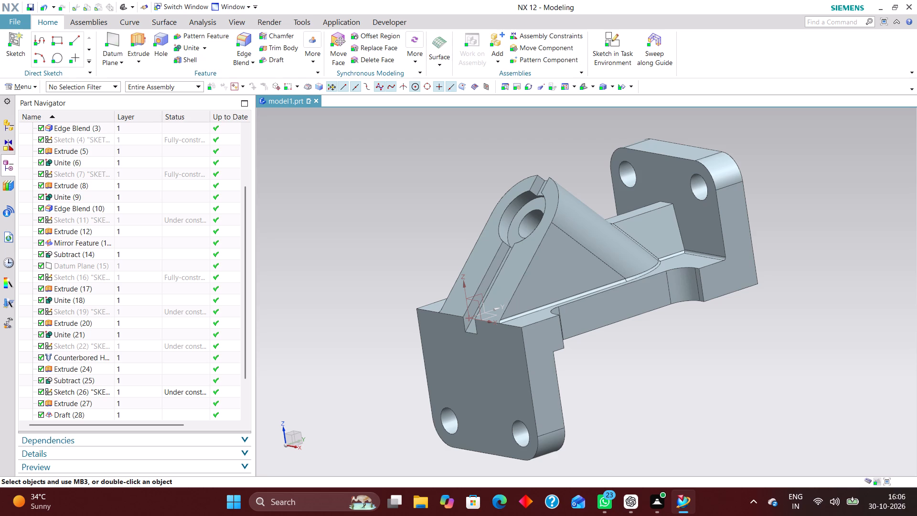
scroll(697, 409, "up", 1)
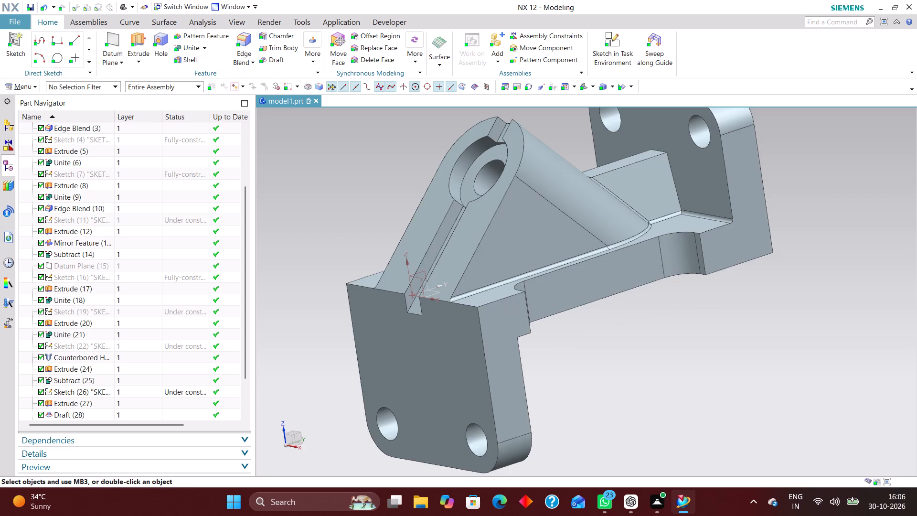
middle_click_drag(721, 437, 743, 449)
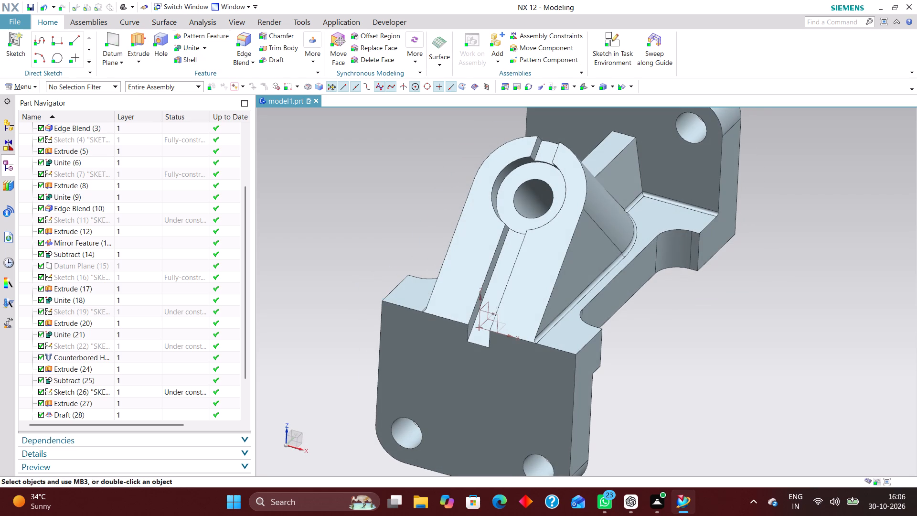
left_click(277, 38)
scroll(522, 184, "up", 4)
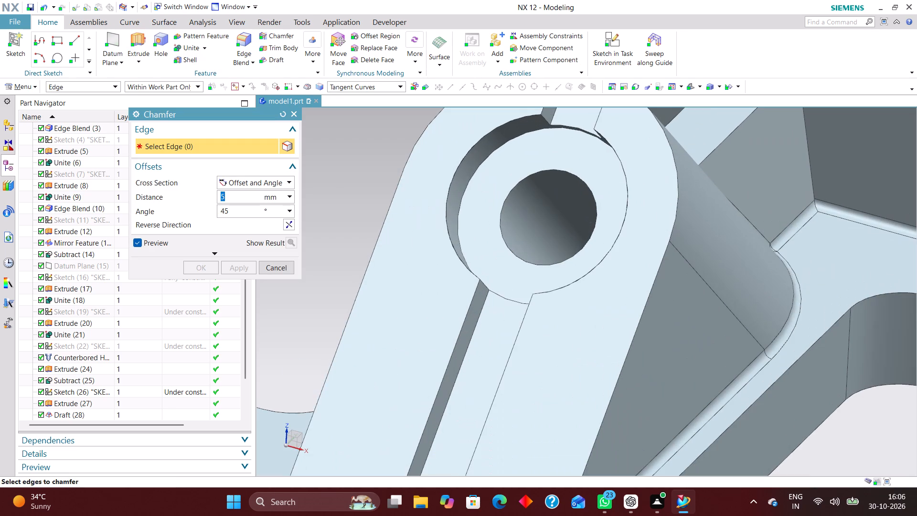
left_click(534, 175)
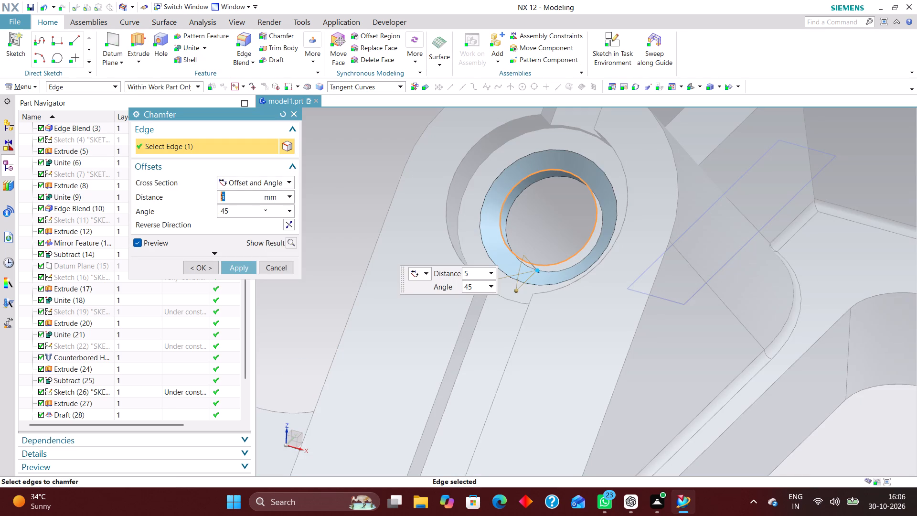
left_click_drag(473, 274, 403, 279)
key("1")
key("Return")
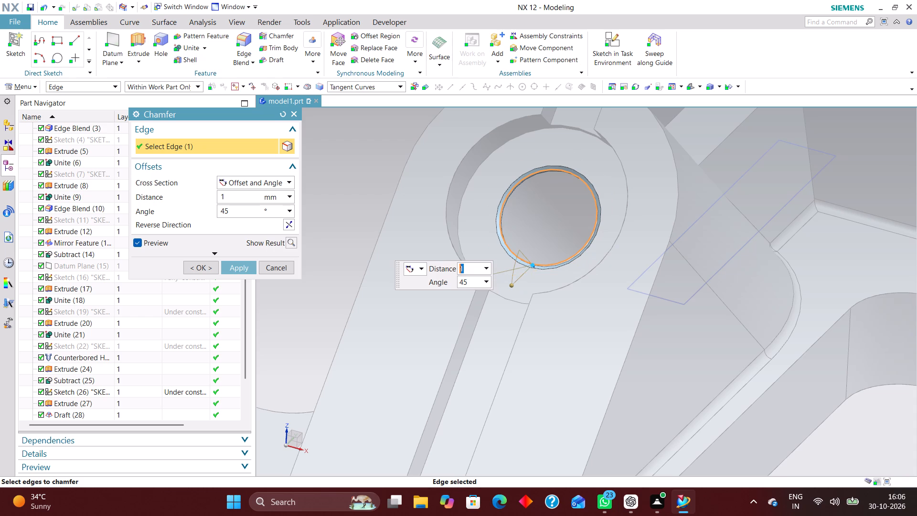
key("2")
key("Return")
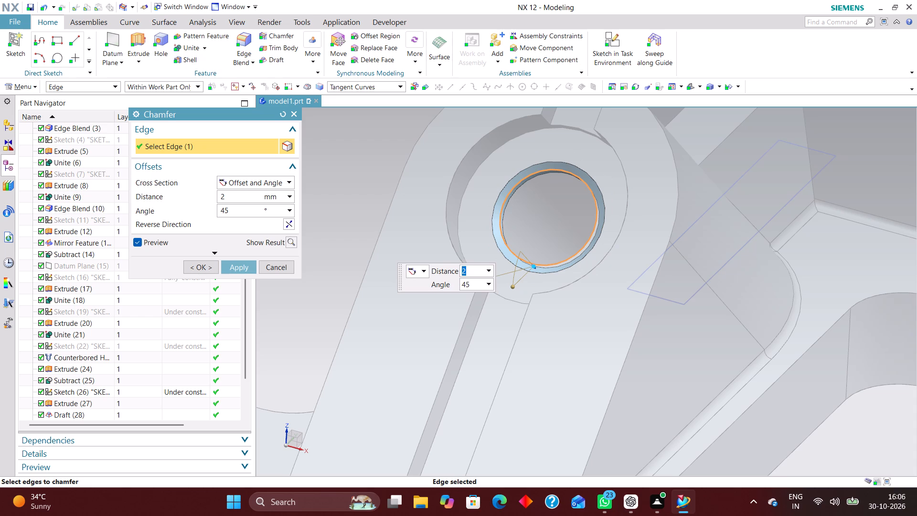
key("1")
key("Return")
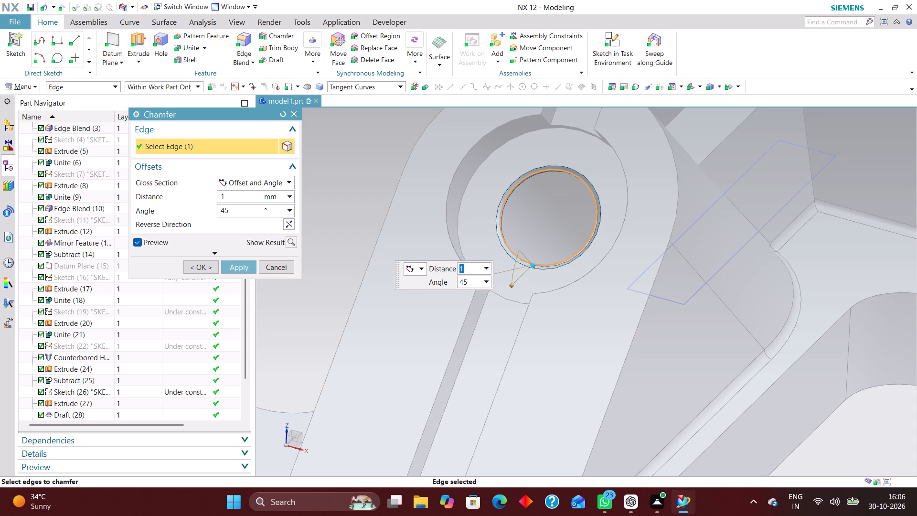
left_click(200, 269)
scroll(628, 198, "down", 4)
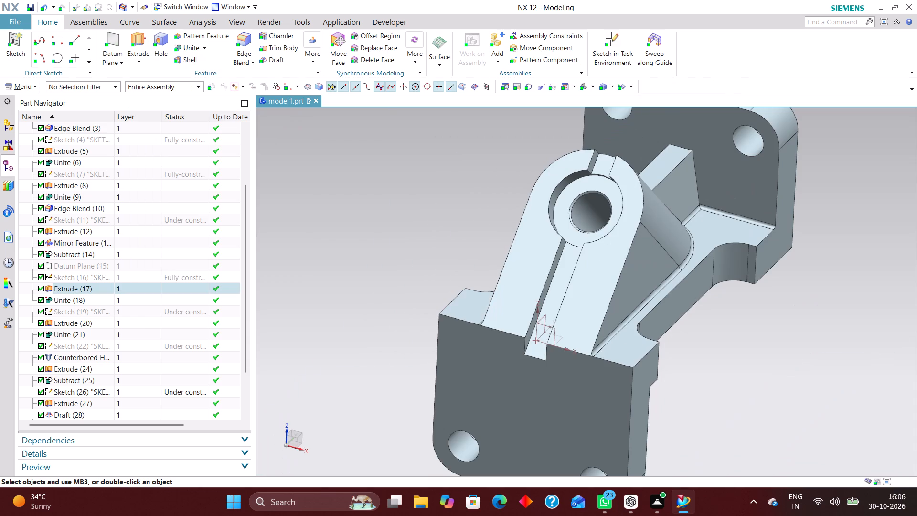
Examine the whole bracket from above and from several oblique angles, including the support, blends and flange holes.
left_click(582, 83)
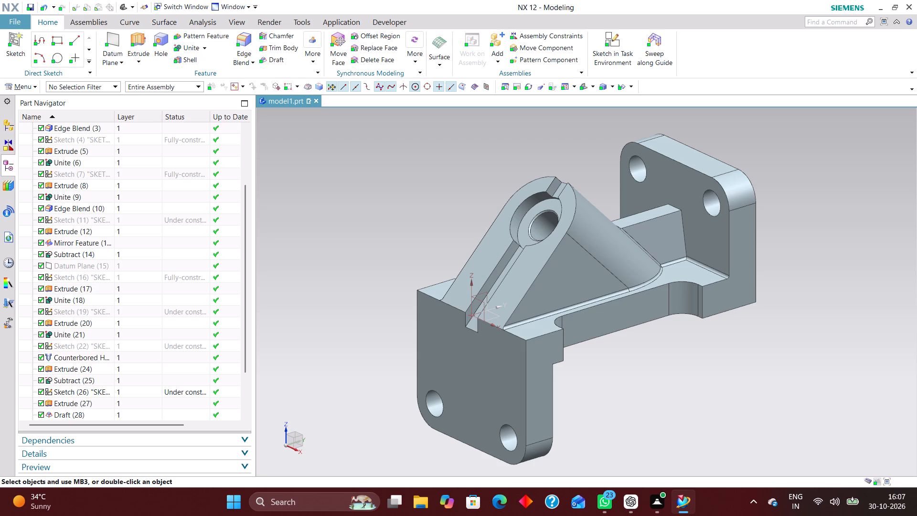
middle_click_drag(653, 361, 656, 402)
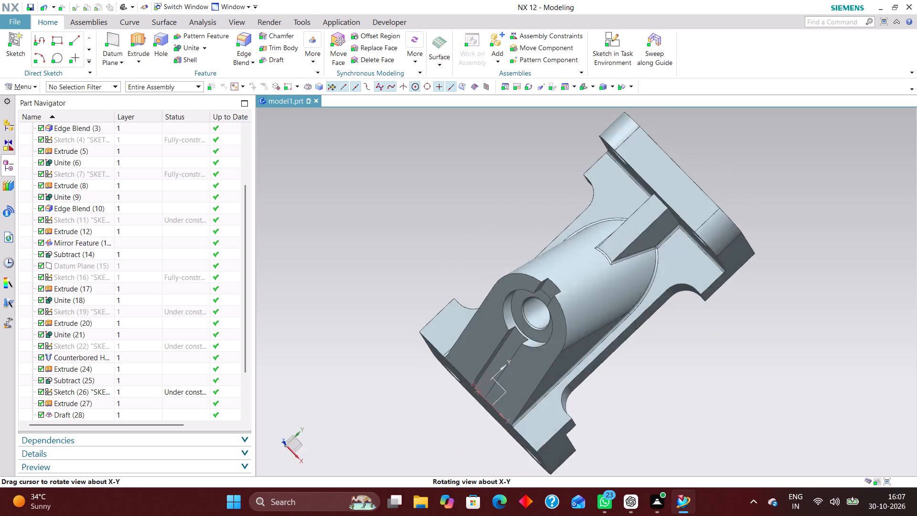
middle_click_drag(656, 402, 688, 408)
scroll(688, 407, "up", 1)
right_click_drag(785, 304, 545, 307)
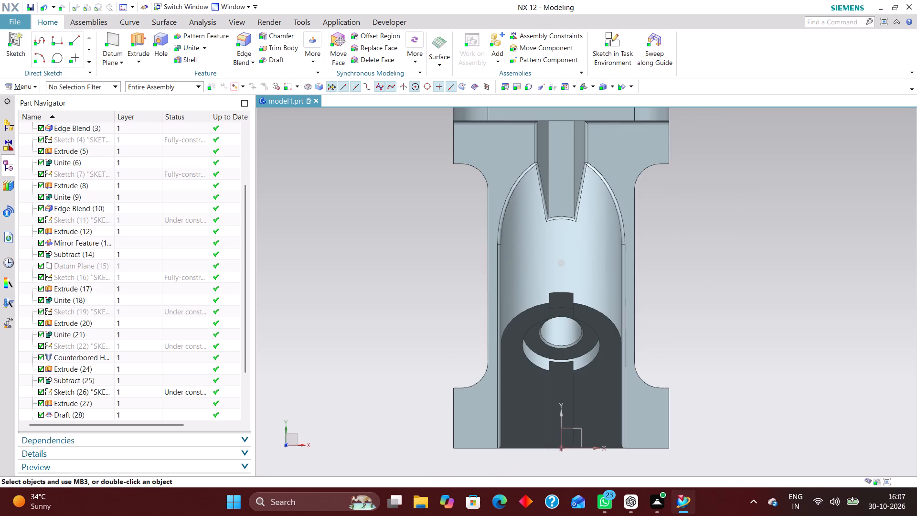
middle_click_drag(697, 286, 654, 266)
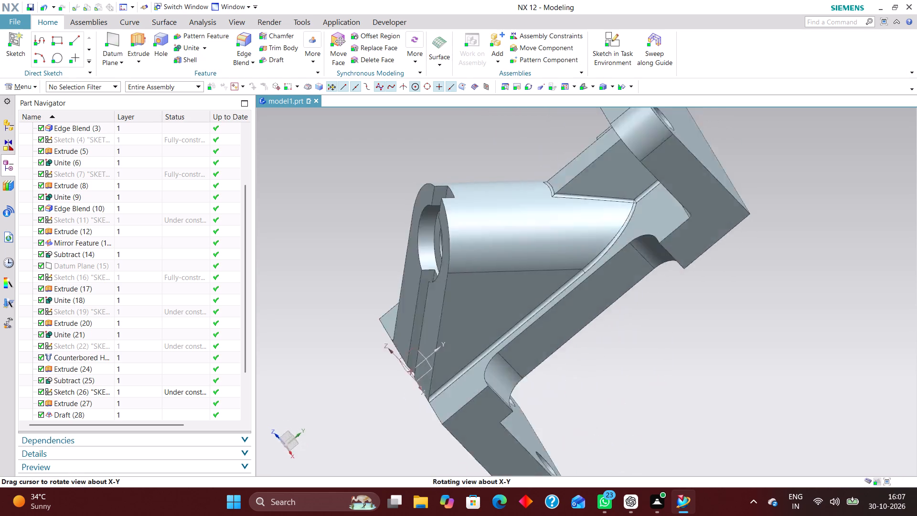
middle_click_drag(654, 266, 664, 259)
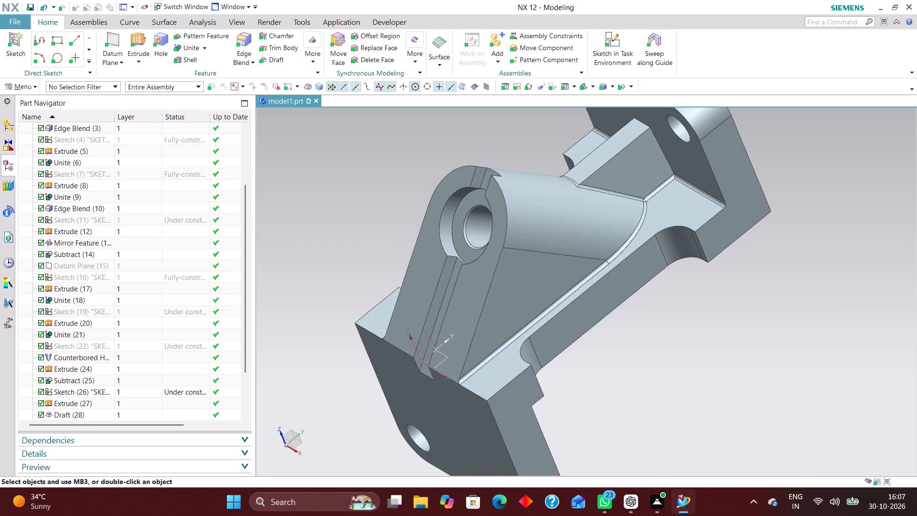
left_click(581, 87)
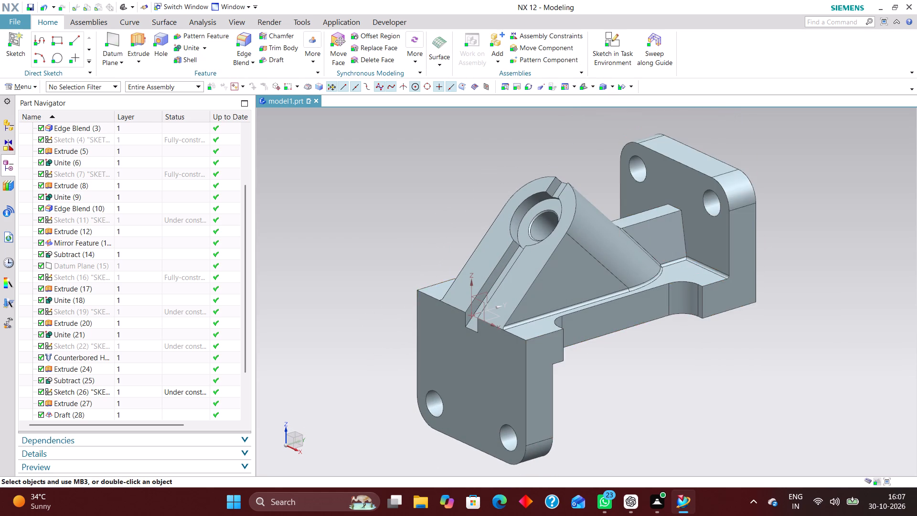
scroll(710, 342, "down", 1)
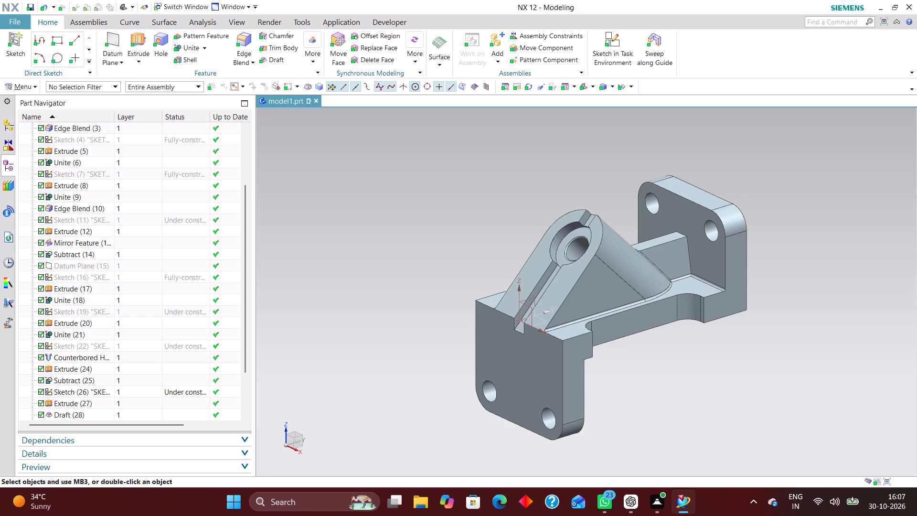
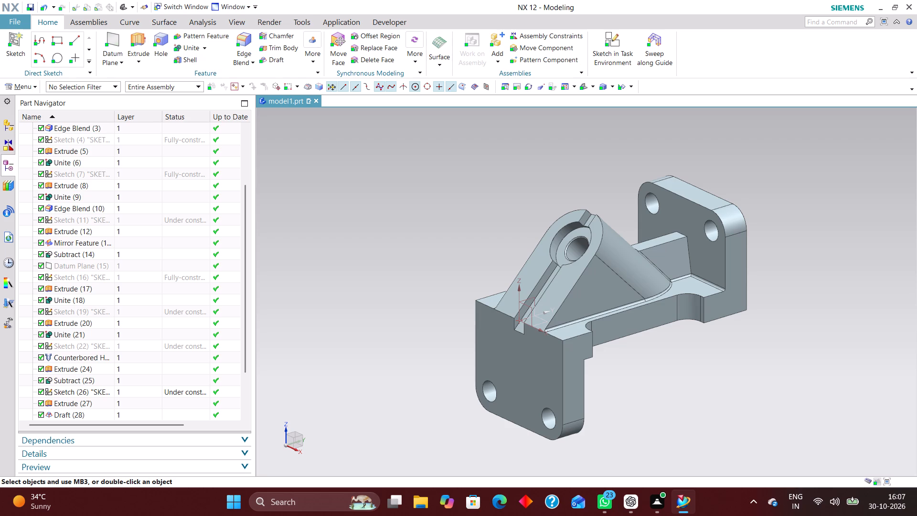
Examine the finished bracket from above, below and oblique angles, covering the slanted support, chamfered bore, side cutouts and flange holes.
scroll(726, 339, "down", 1)
scroll(700, 360, "up", 1)
left_click(584, 91)
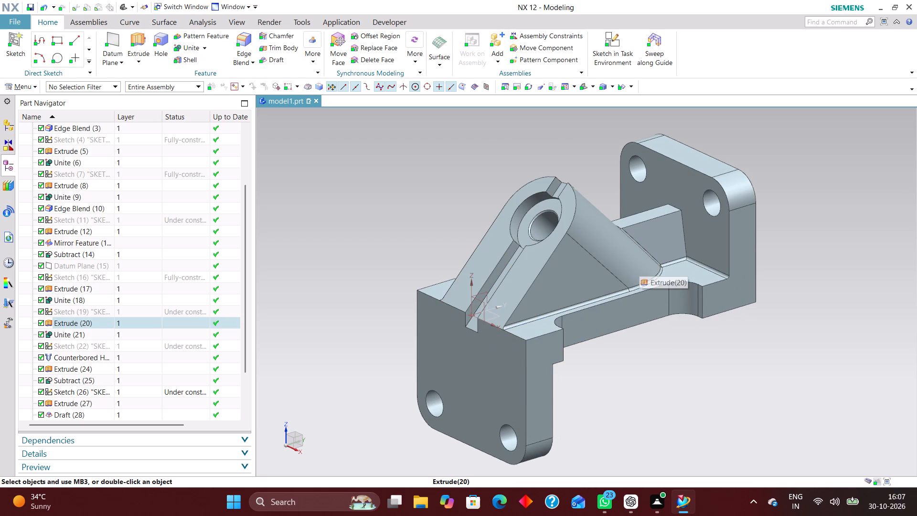
middle_click_drag(678, 404, 698, 411)
scroll(693, 365, "down", 3)
scroll(705, 355, "up", 1)
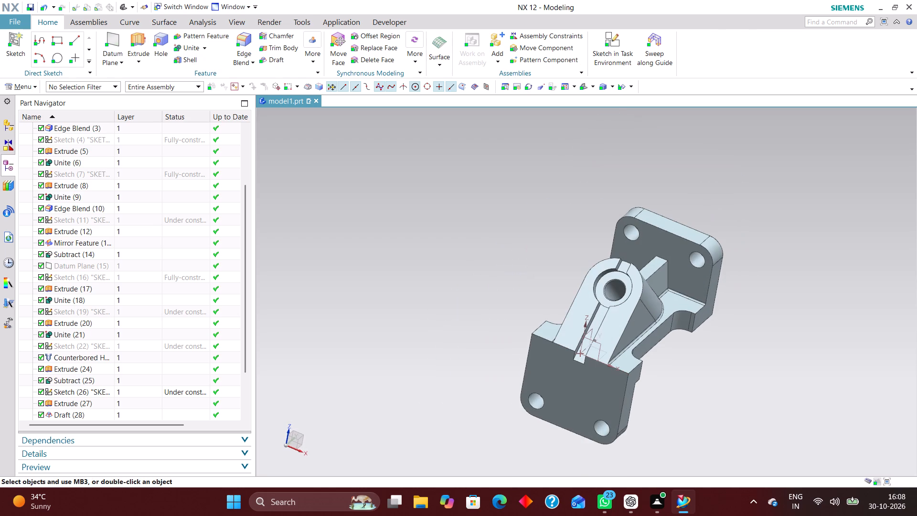
left_click(586, 86)
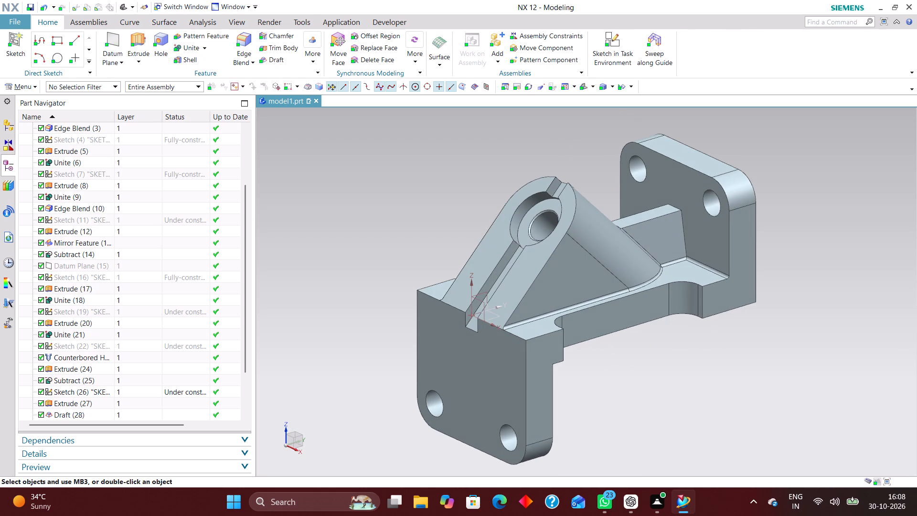
scroll(811, 380, "down", 2)
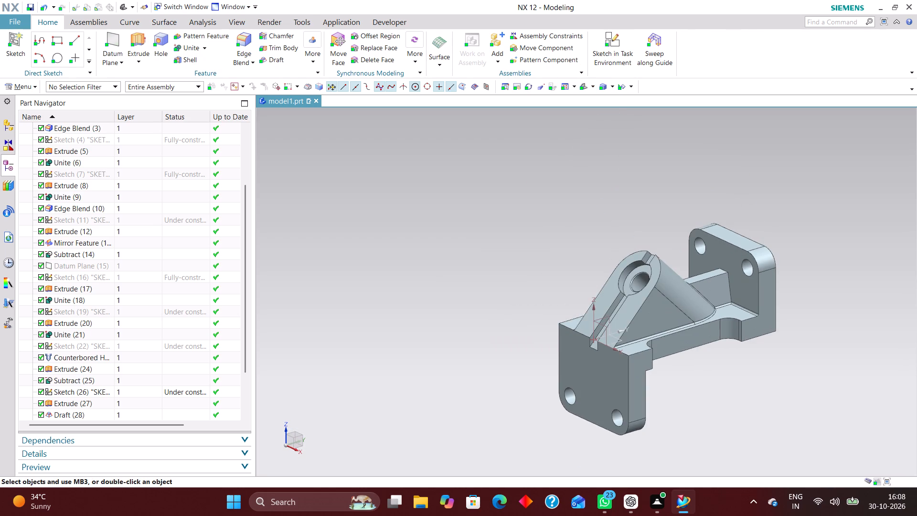
scroll(792, 380, "up", 2)
scroll(794, 376, "down", 3)
scroll(765, 378, "up", 3)
middle_click_drag(727, 386, 752, 401)
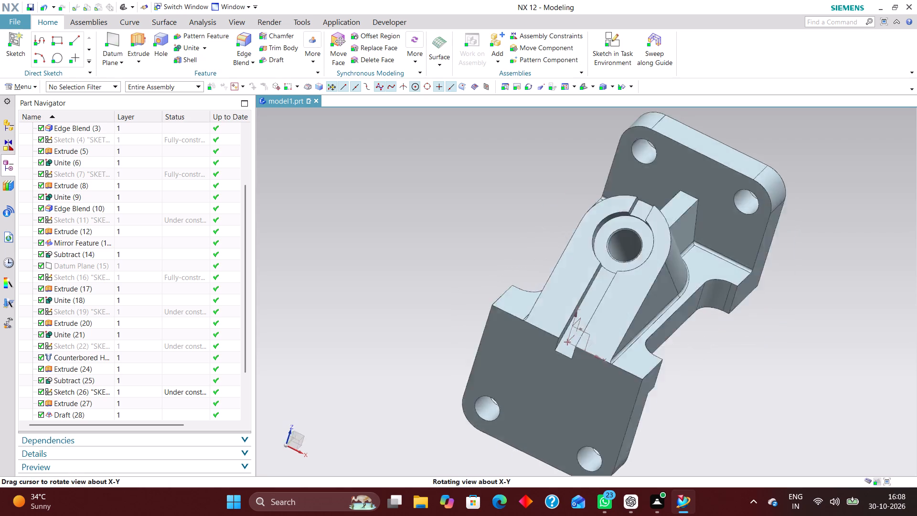
middle_click_drag(752, 401, 707, 415)
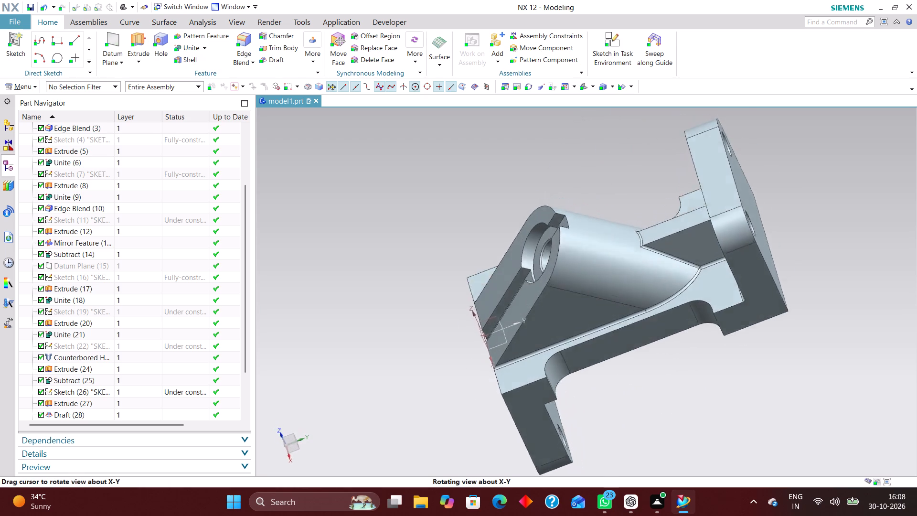
middle_click_drag(707, 415, 728, 343)
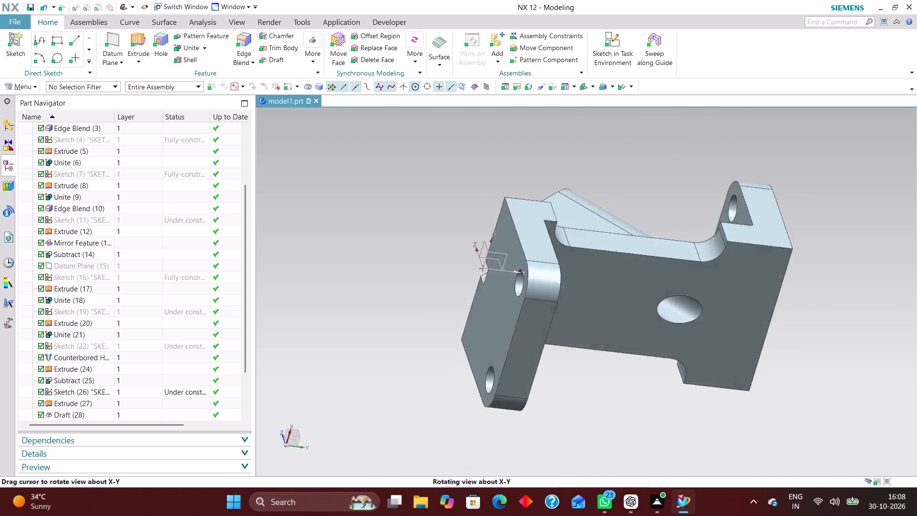
middle_click_drag(728, 343, 742, 357)
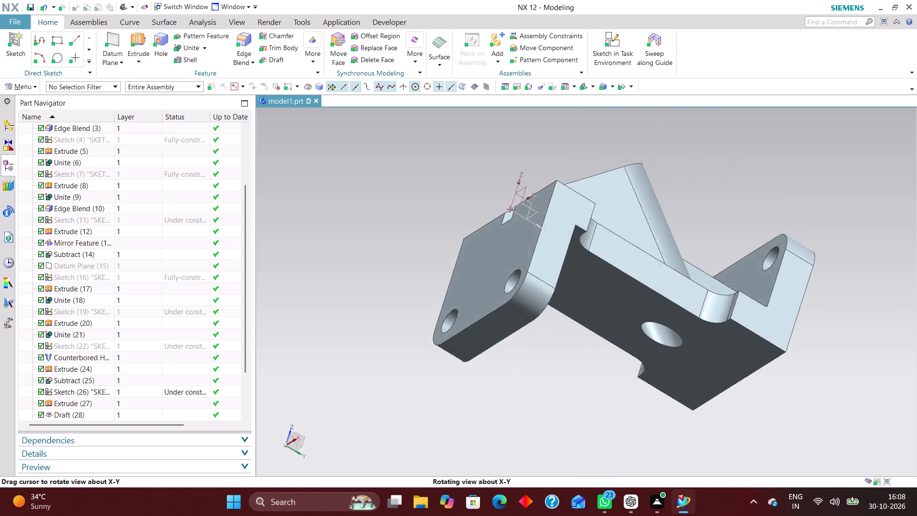
middle_click_drag(742, 357, 754, 415)
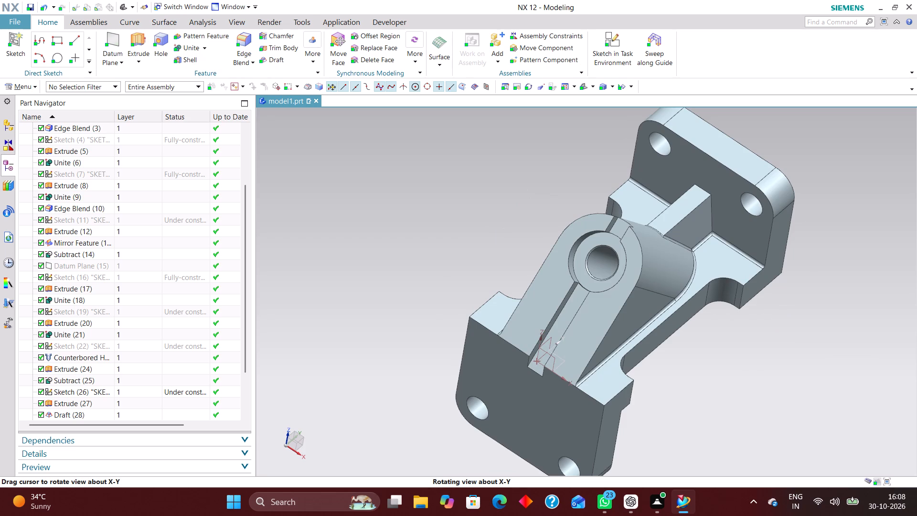
middle_click_drag(754, 415, 745, 411)
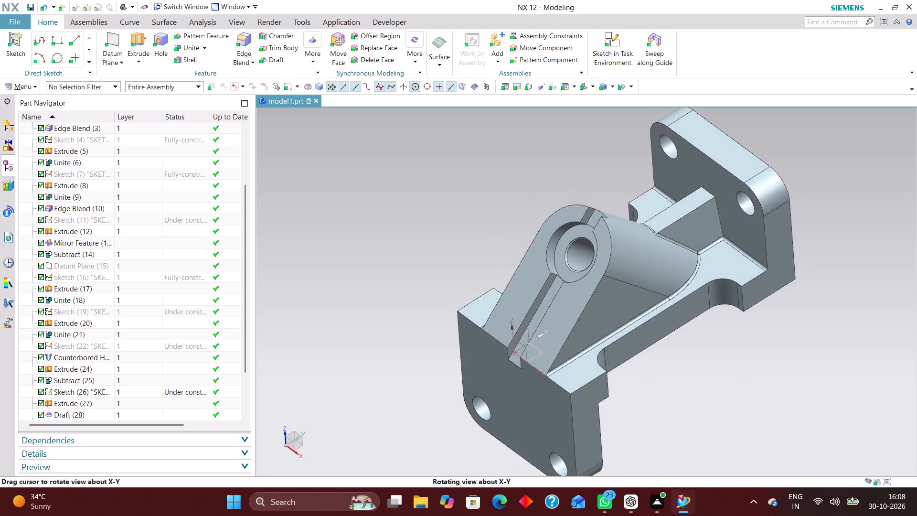
middle_click_drag(745, 411, 725, 409)
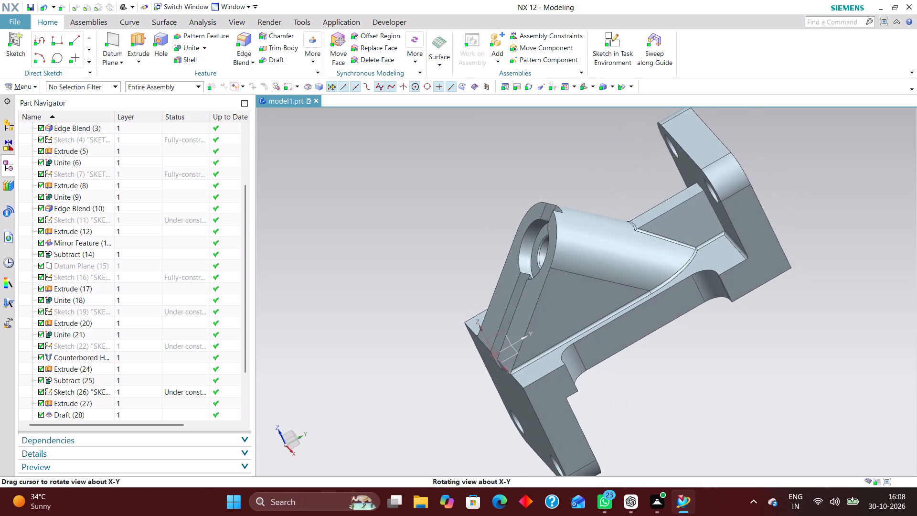
middle_click_drag(725, 409, 734, 409)
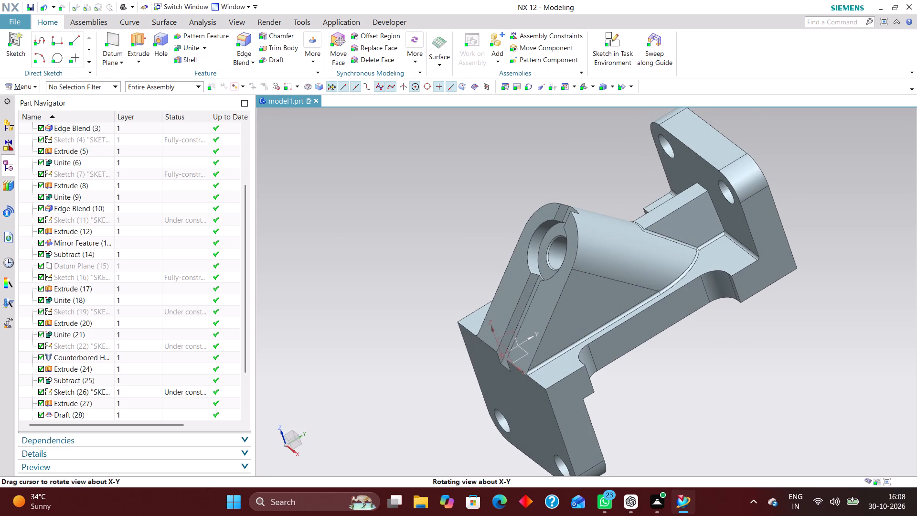
middle_click_drag(734, 409, 744, 410)
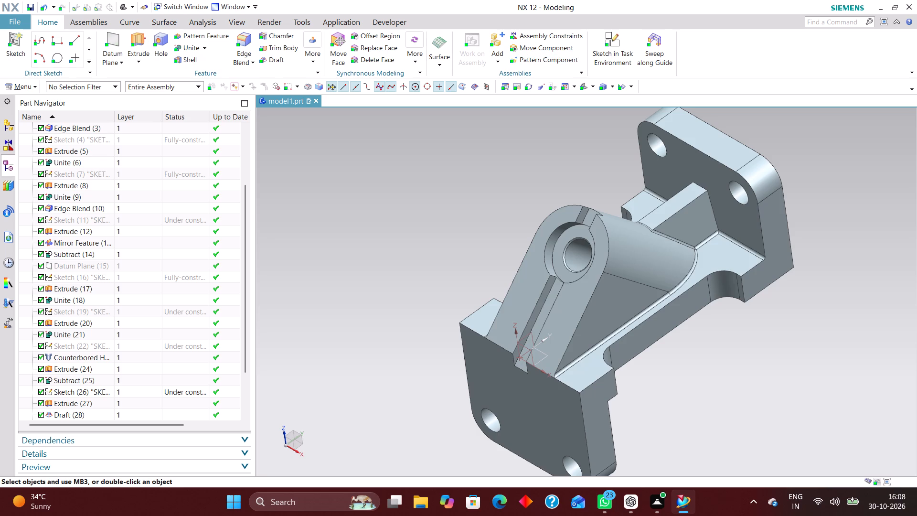
left_click(585, 83)
Move the datum coordinate system at the start of the model history to layer 220.
scroll(115, 323, "up", 6)
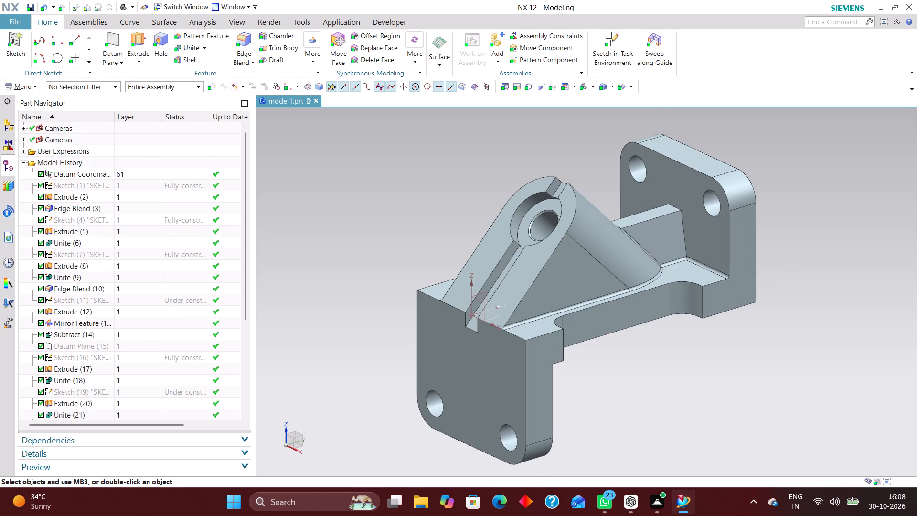
scroll(134, 280, "up", 4)
left_click(144, 174)
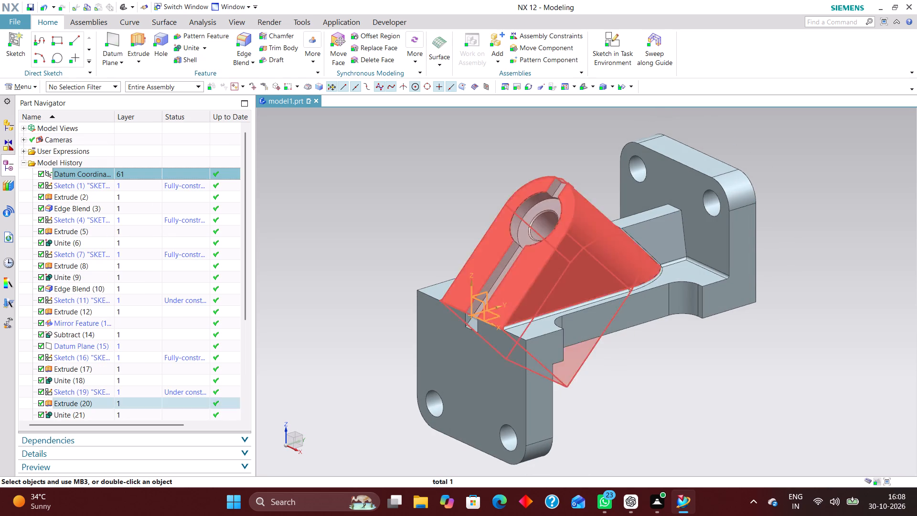
key("ctrl+j")
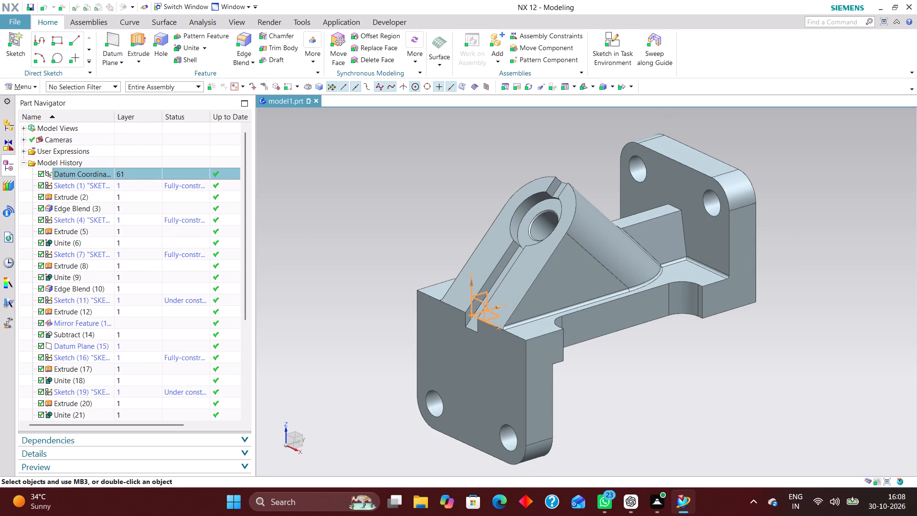
type("220")
key("Return")
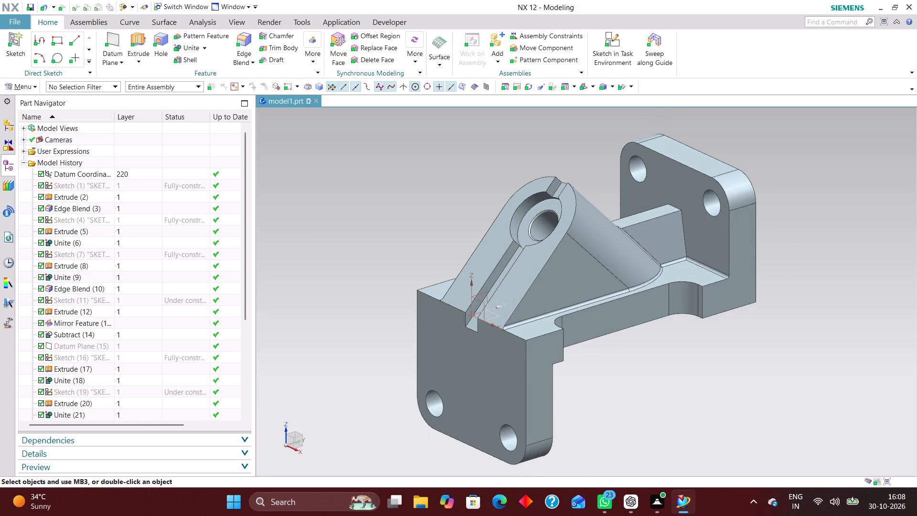
Move Sketch (1), the downward flange's rectangular profile, to layer 11.
left_click(129, 186)
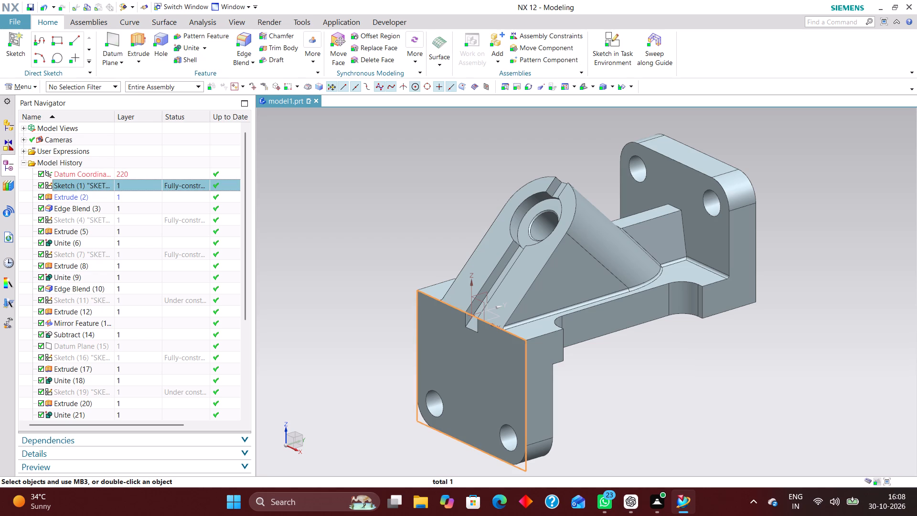
key("ctrl+j")
type("11")
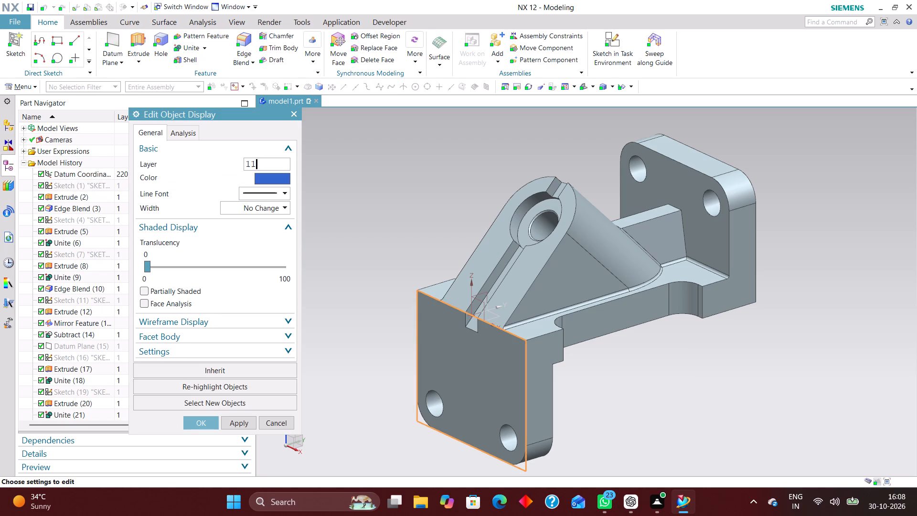
key("Return")
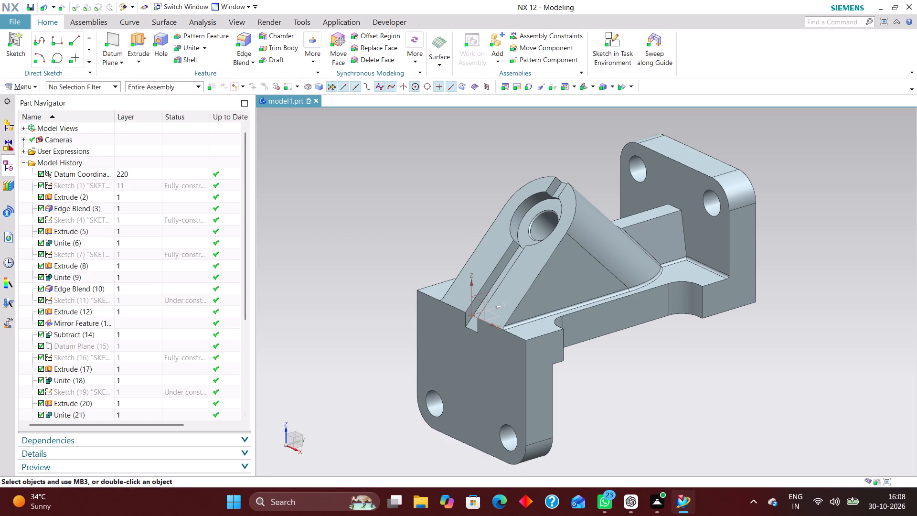
Move the bracket's solid body to layer 2, selecting it through Extrude (2).
left_click(136, 196)
key("ctrl+j")
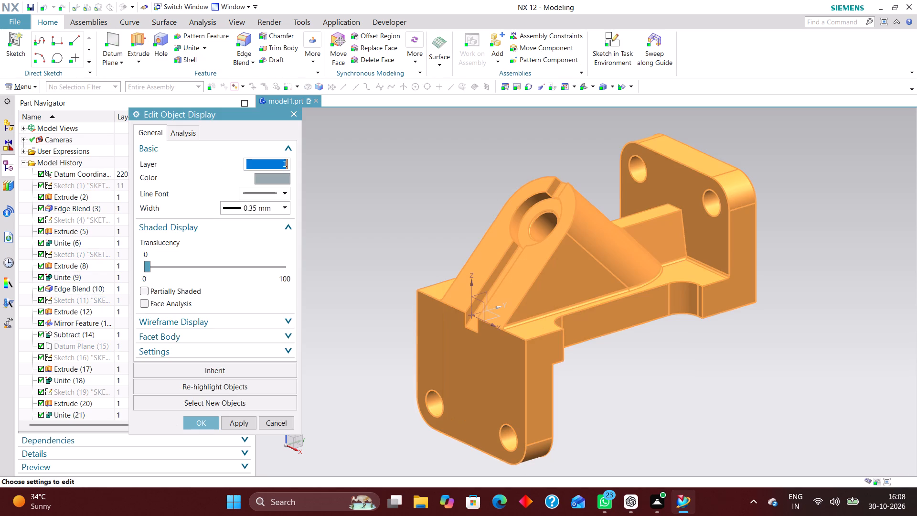
key("2")
key("Return")
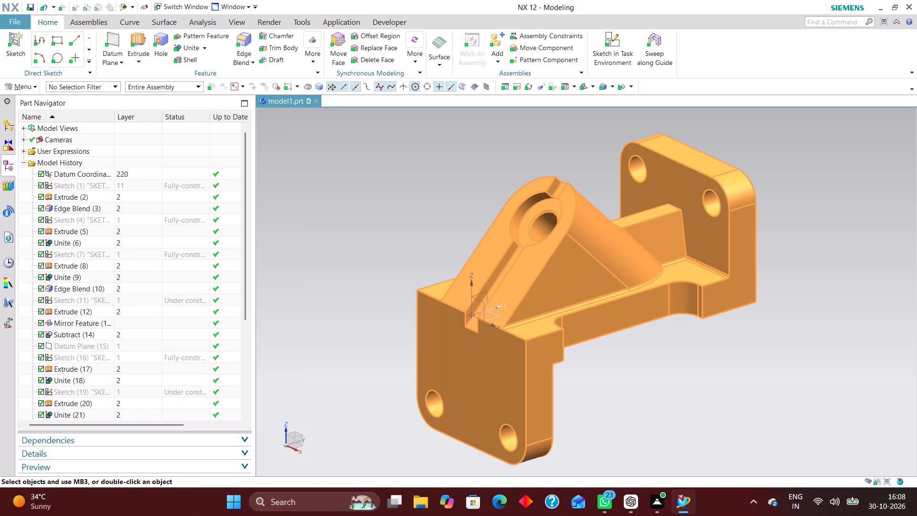
Move Sketch (4), the horizontal plate's rectangular profile, to layer 12.
left_click(129, 219)
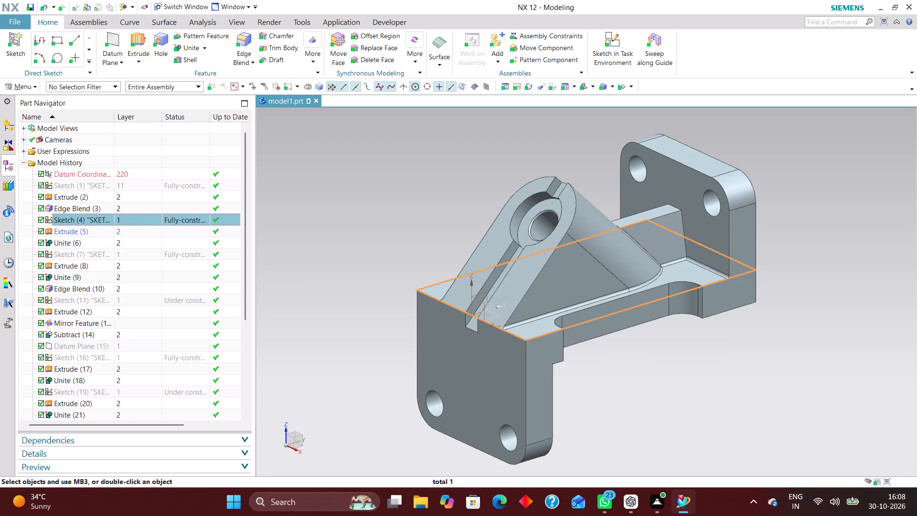
key("ctrl+j")
type("12")
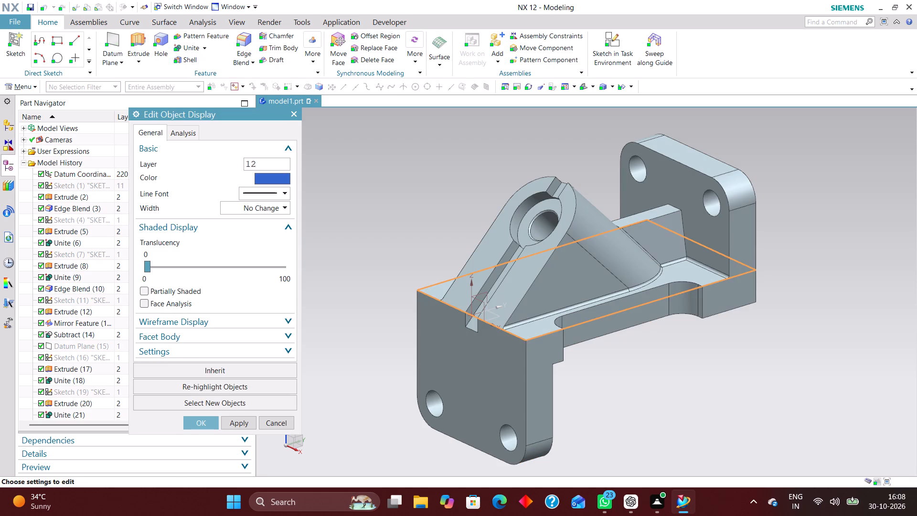
key("Return")
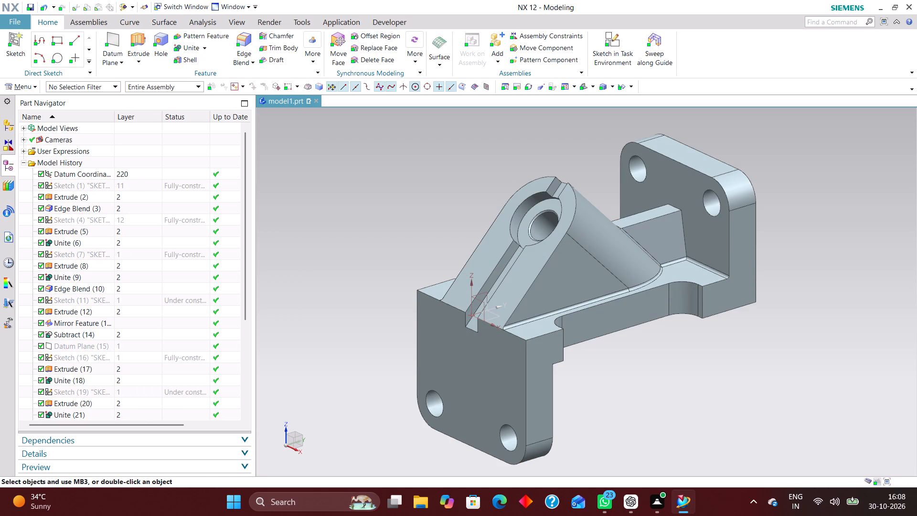
Move Sketch (7), the rectangular profile used by Extrude (8), to layer 13.
left_click(133, 255)
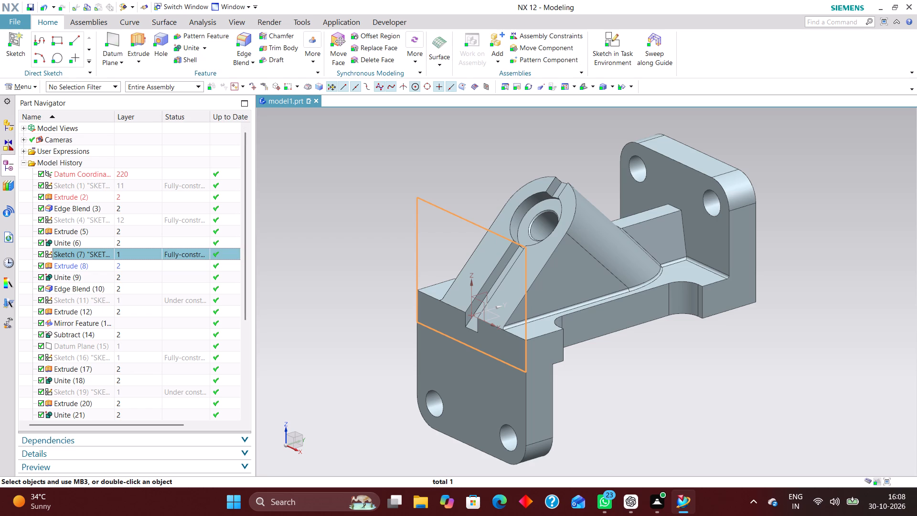
key("ctrl+j")
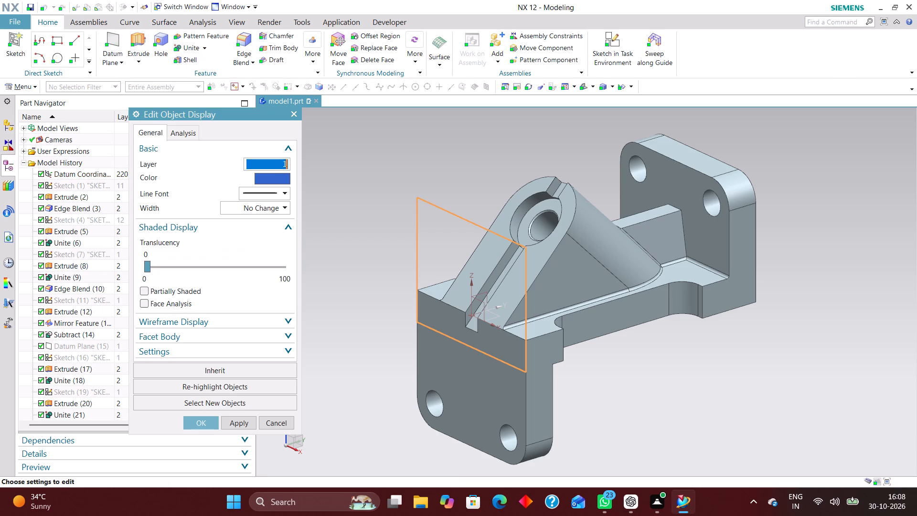
type("13")
key("Return")
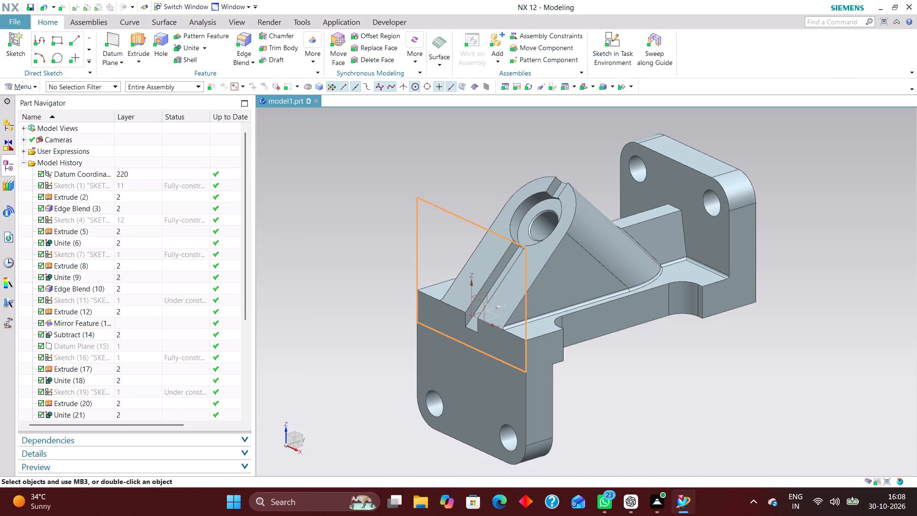
Move Sketch (11), the profile of the horizontal plate's side cutout, to layer 14.
left_click(129, 297)
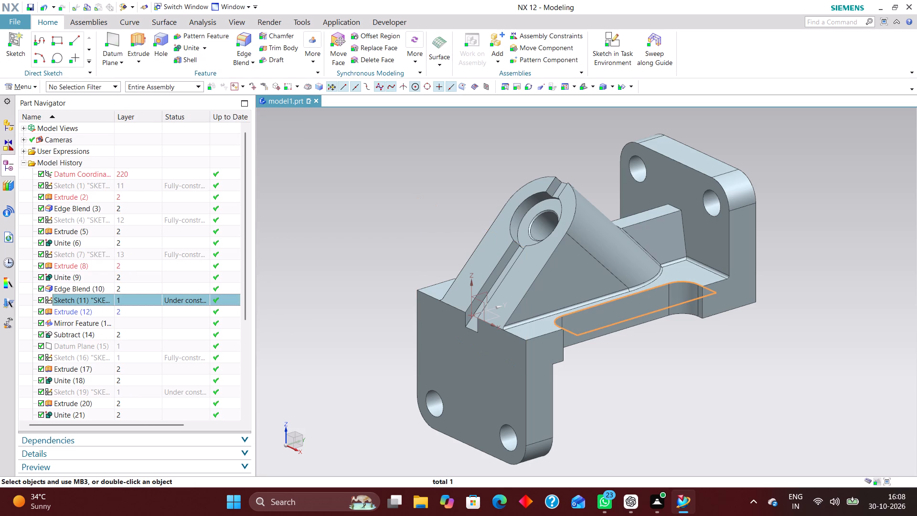
key("ctrl+j")
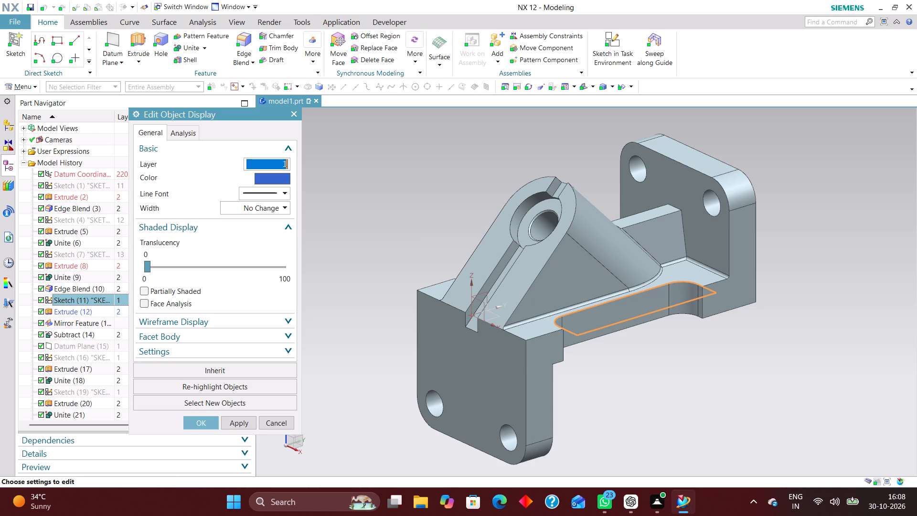
type("14")
key("Return")
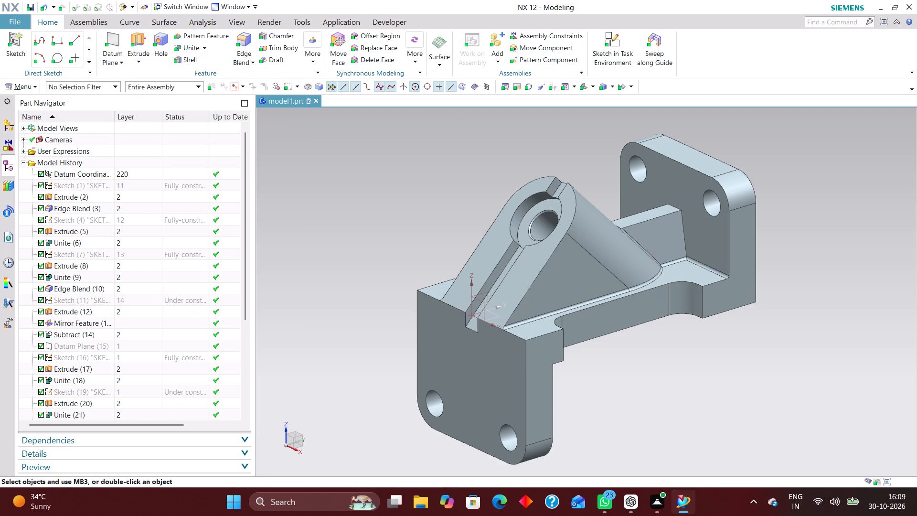
Move Datum Plane (15), the inclined plane of the slanted support, to layer 161.
left_click(128, 344)
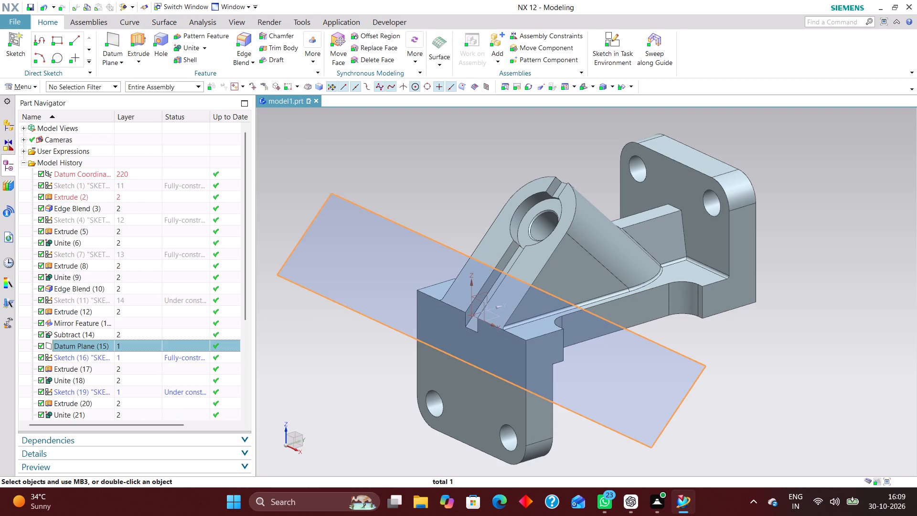
key("ctrl+j")
type("161")
key("Return")
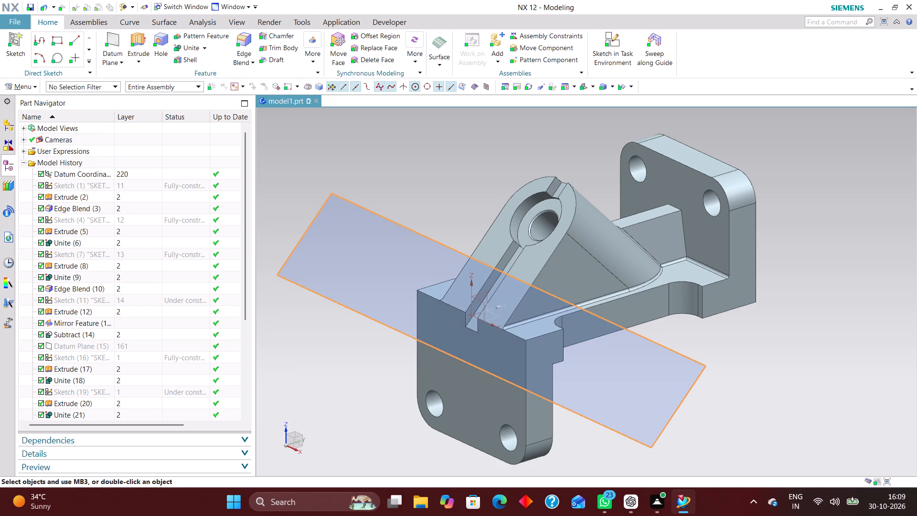
Move Sketch (16), the circular profile on the inclined plane of the slanted support, to layer 15.
left_click(127, 355)
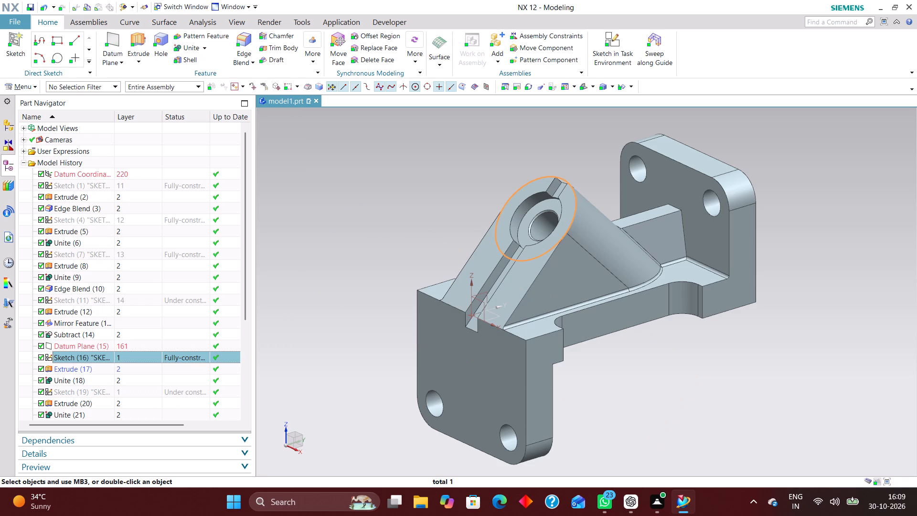
key("ctrl+j")
type("15")
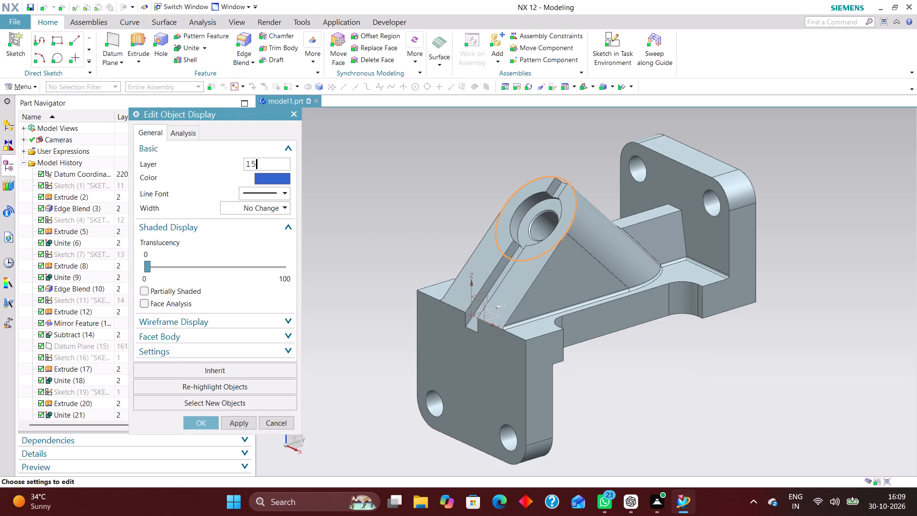
key("Return")
Move Sketch (19), the round-ended profile of the slanted support, to layer 16.
scroll(111, 338, "down", 2)
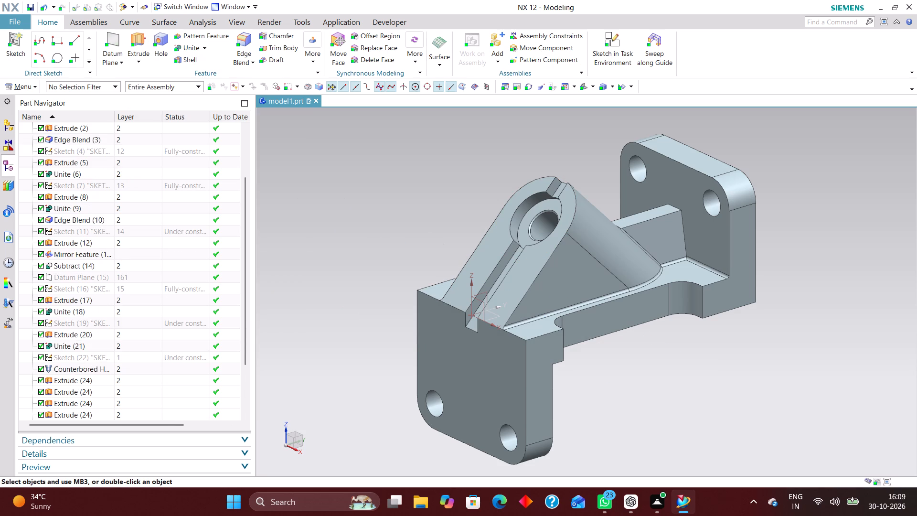
left_click(129, 322)
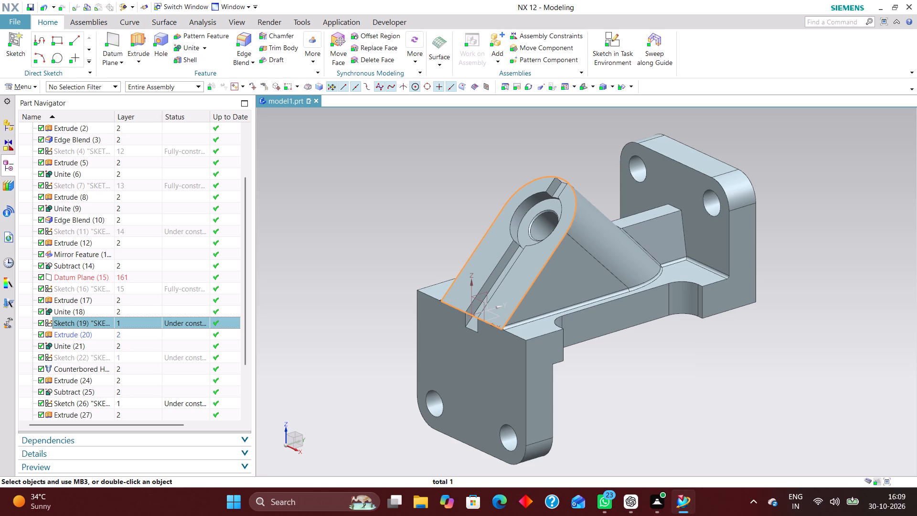
key("ctrl+j")
type("16")
key("Return")
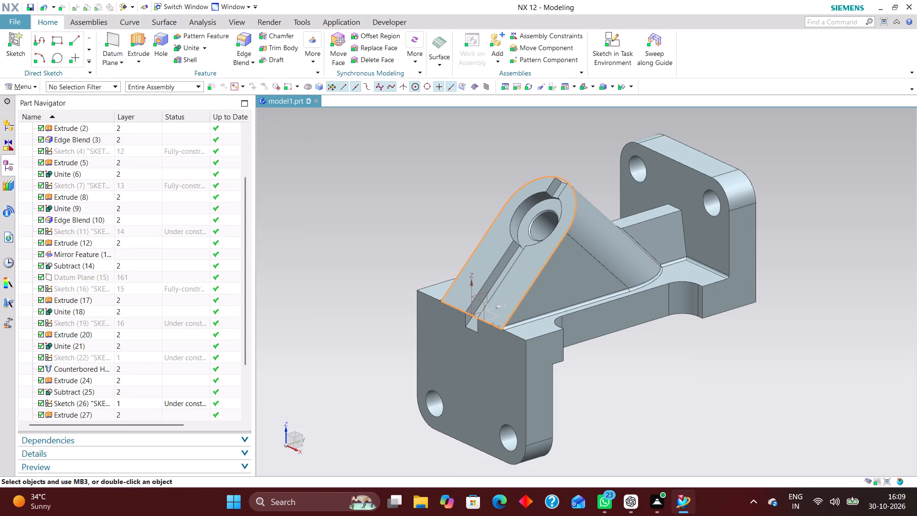
Move Sketch (22), the narrow rectangular groove profile on the slanted support, to layer 17.
left_click(138, 357)
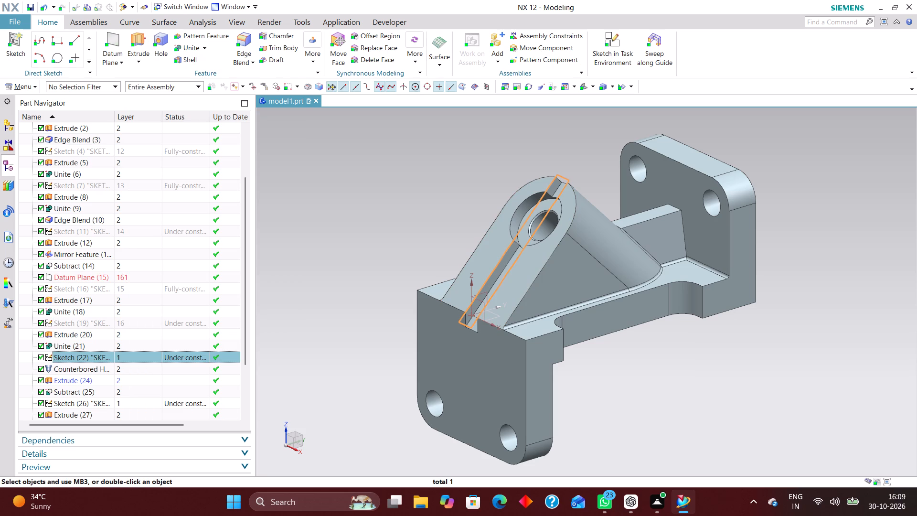
key("ctrl+j")
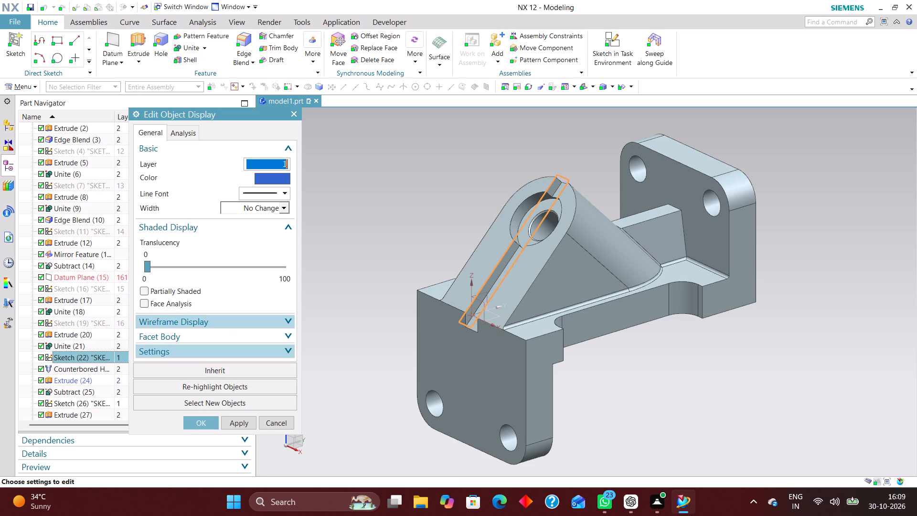
type("17")
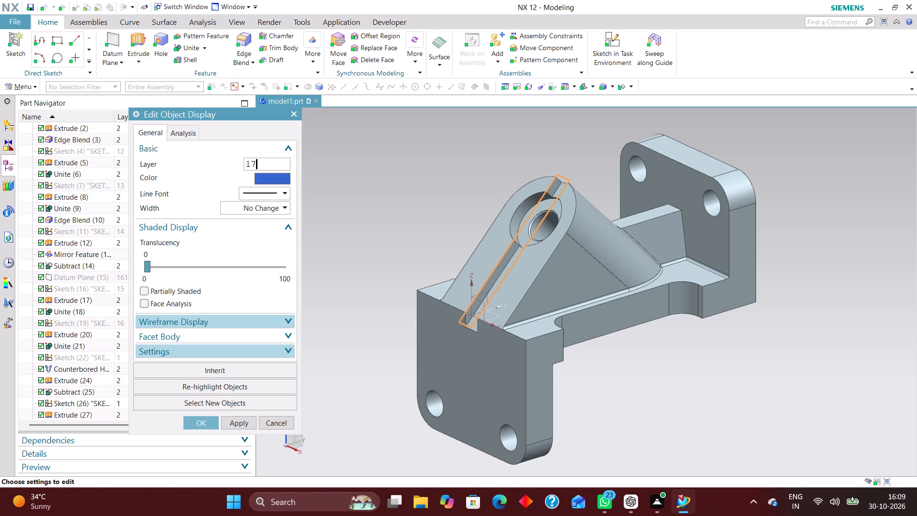
key("Return")
Move Sketch (26), the profile used by Extrude (27), to layer 18.
scroll(146, 342, "down", 3)
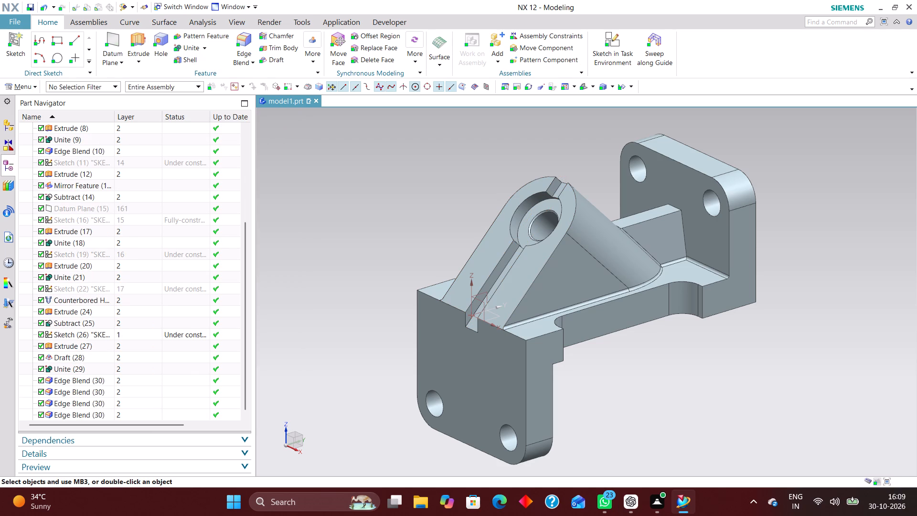
left_click(127, 330)
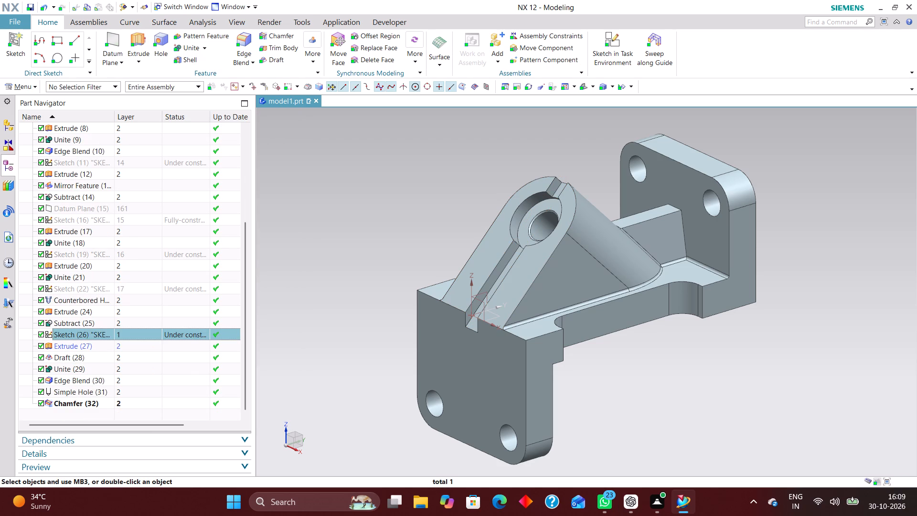
key("ctrl+j")
type("18")
key("Return")
Open Sketch (11), the profile of the horizontal plate's side cutout, for editing with rollback.
scroll(132, 338, "down", 3)
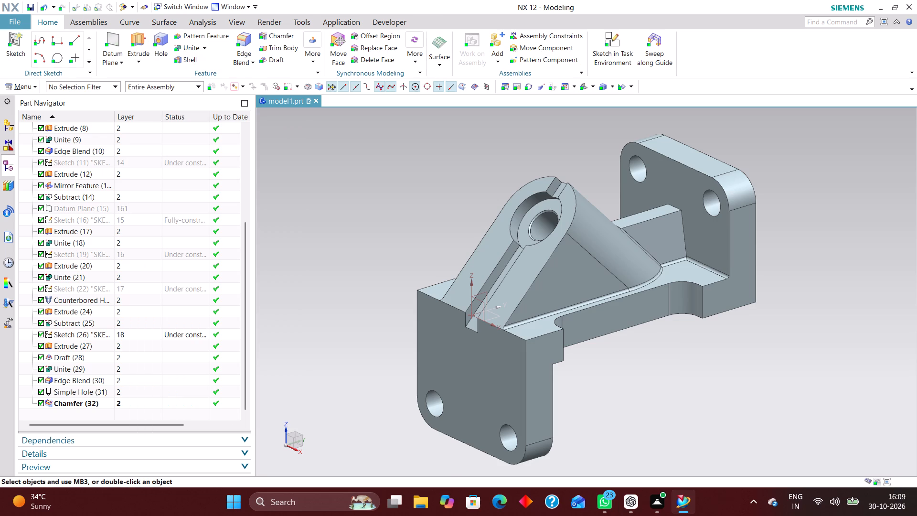
scroll(123, 380, "up", 8)
scroll(130, 211, "down", 5)
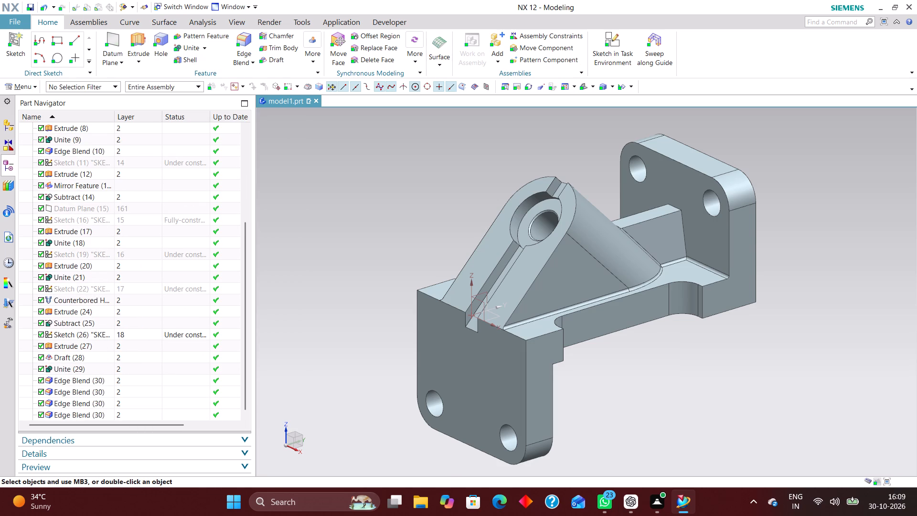
scroll(132, 384, "up", 3)
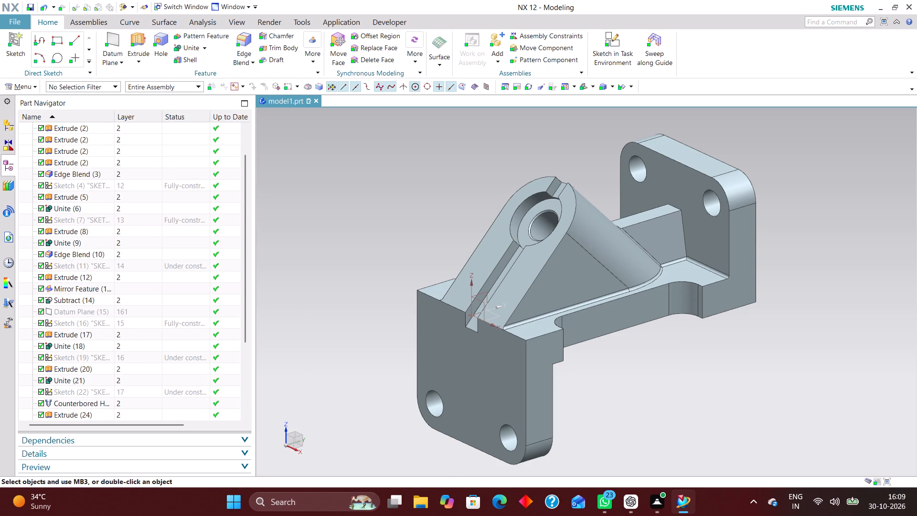
left_click(136, 267)
right_click(140, 267)
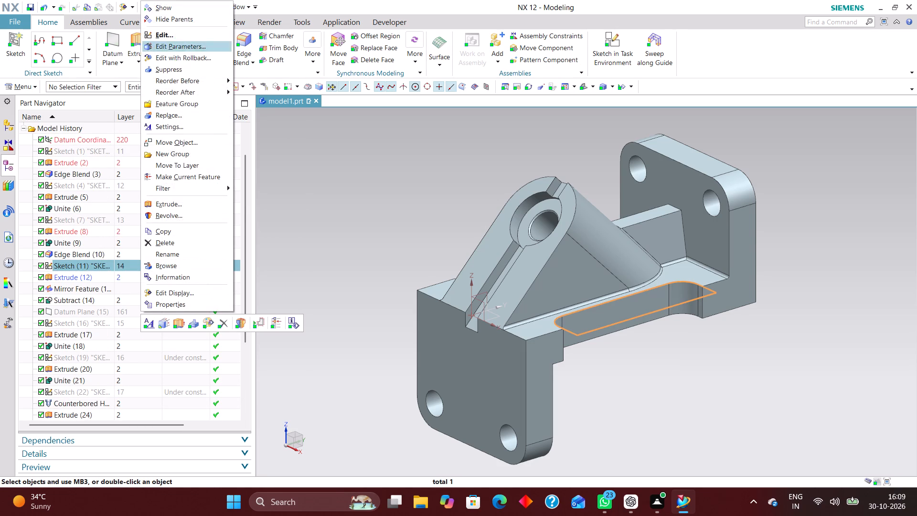
left_click(192, 55)
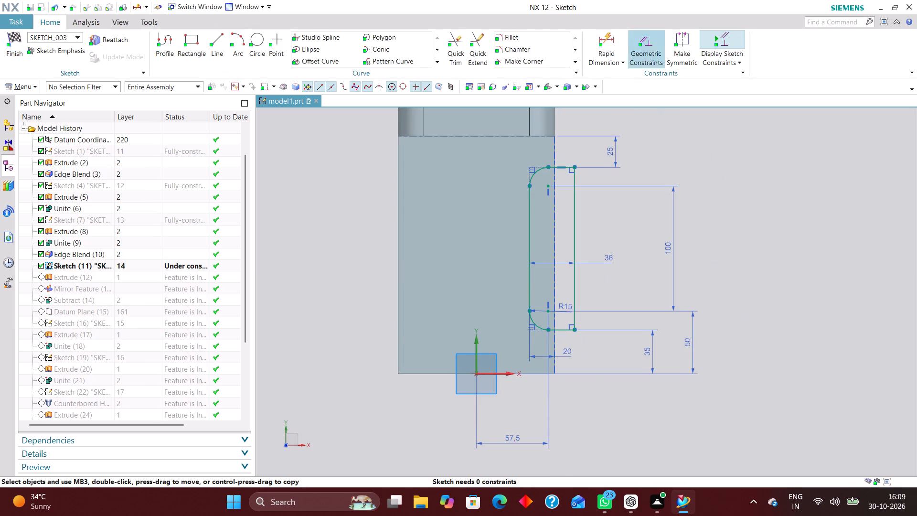
Dimension the horizontal distance from the sketch's vertical axis to the cutout profile's long inner line.
left_click(601, 41)
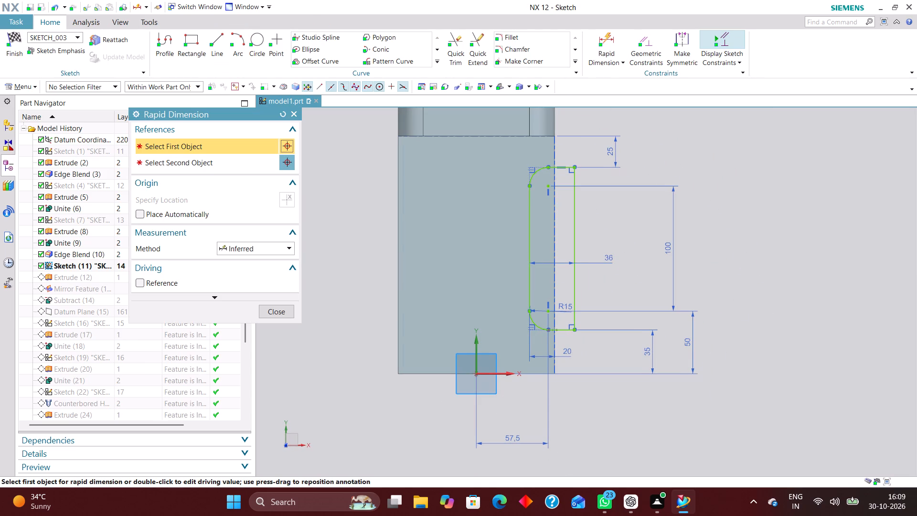
left_click(279, 313)
scroll(570, 317, "up", 4)
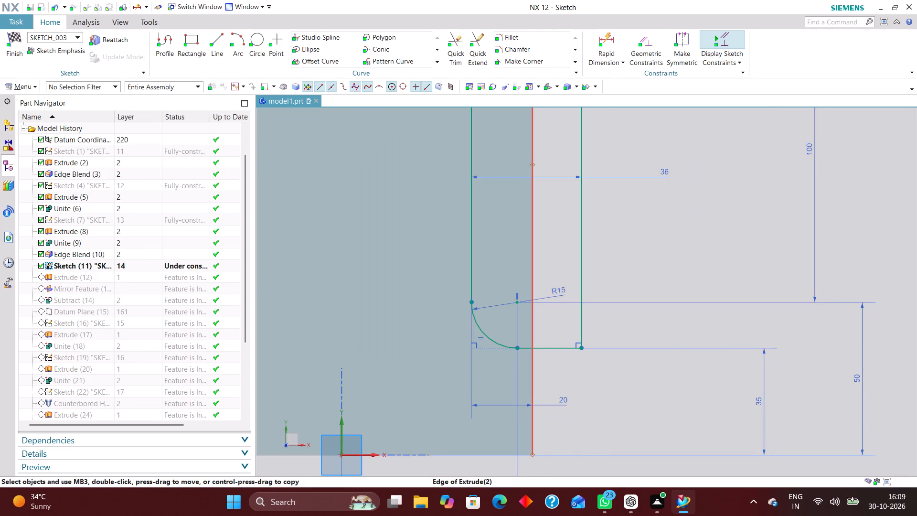
scroll(525, 362, "down", 2)
left_click(608, 37)
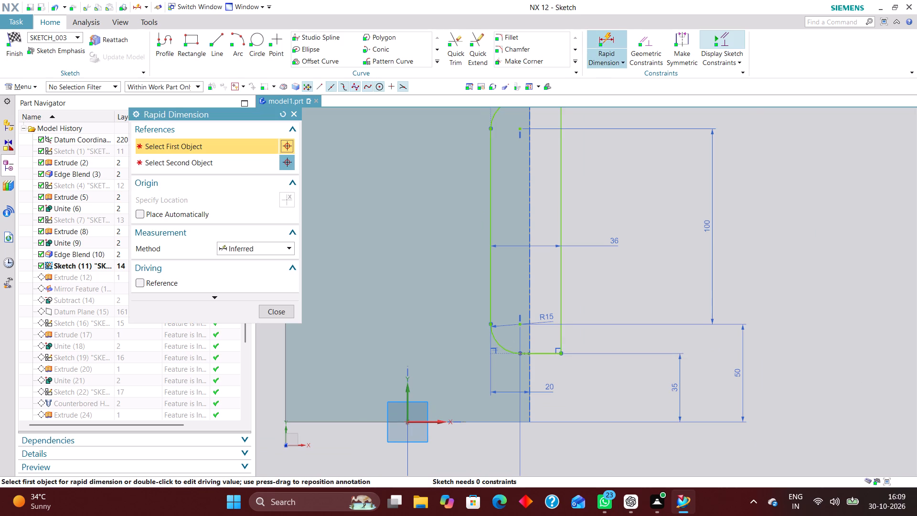
left_click(405, 412)
left_click(488, 290)
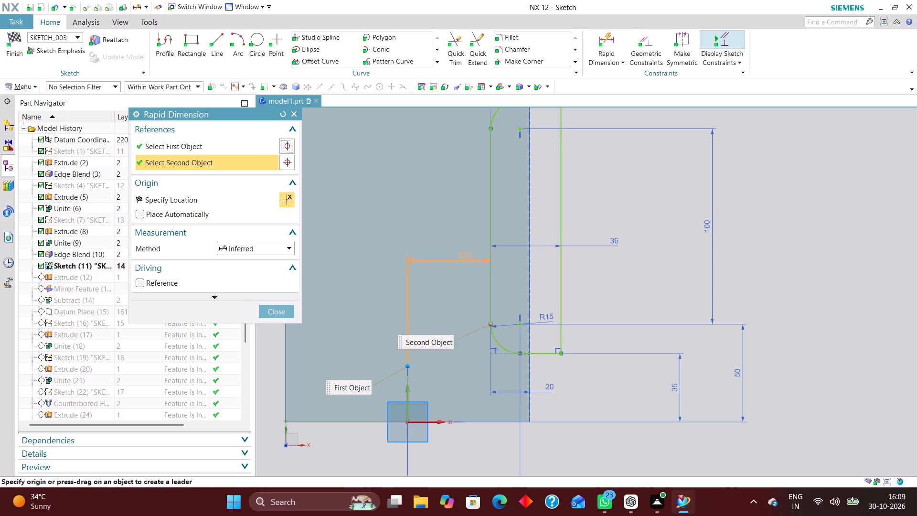
left_click(454, 223)
left_click(467, 275)
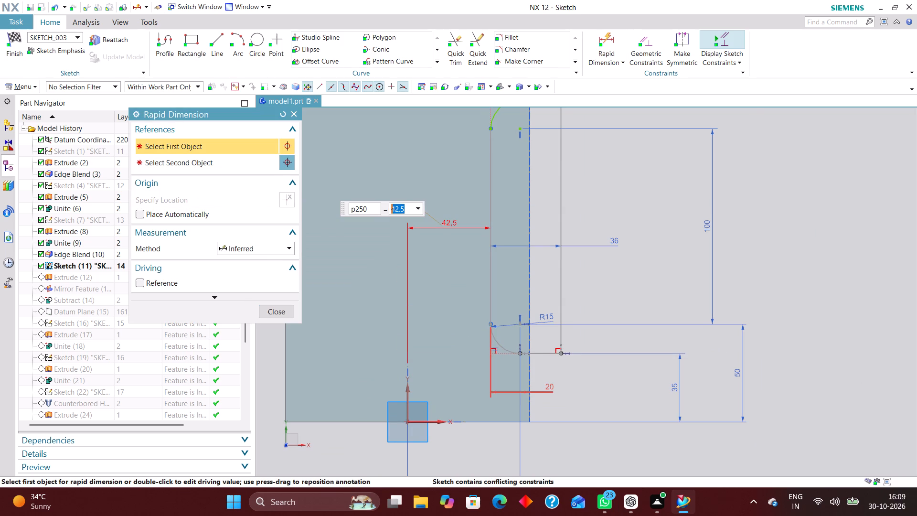
Delete the 20 mm dimension between the cutout's inner line and the plate's side edge.
right_click_drag(552, 385, 425, 386)
left_click(280, 315)
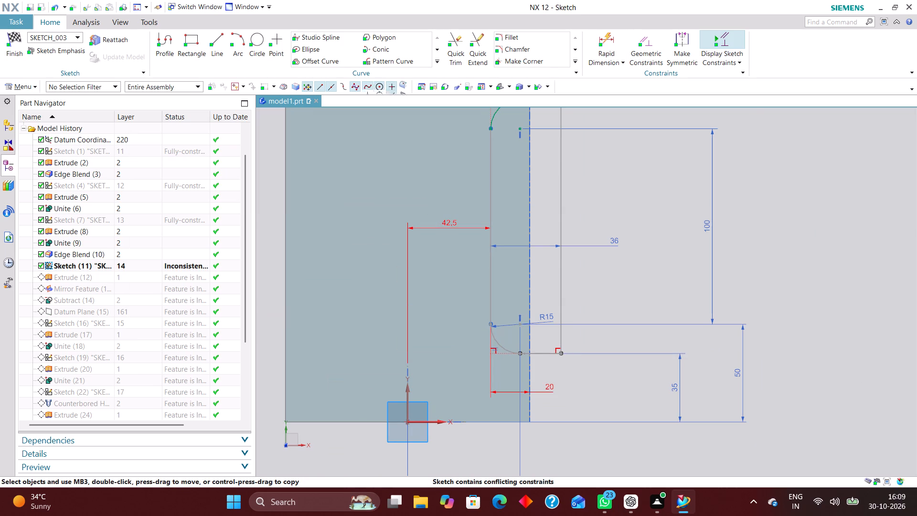
right_click_drag(548, 391, 357, 384)
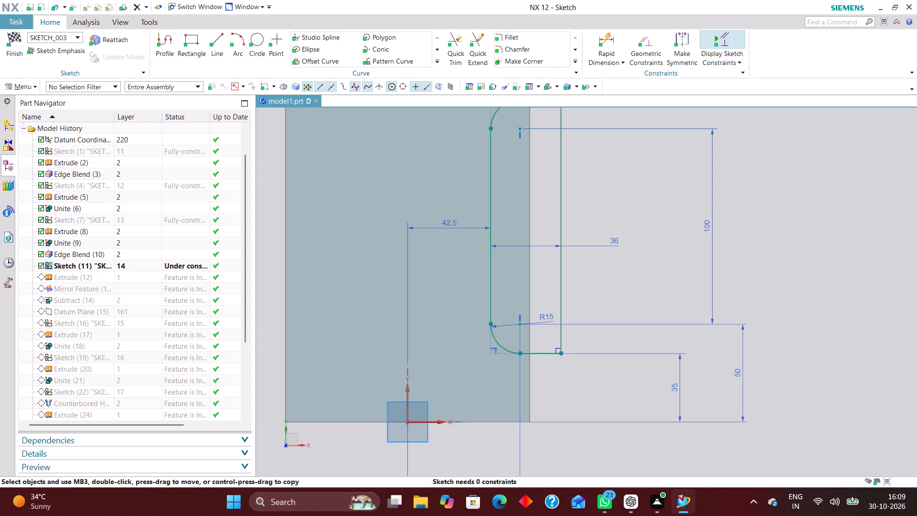
Delete the right-angle corner constraints beside the cutout profile's lower and upper rounded corners.
scroll(501, 353, "up", 6)
right_click_drag(460, 355, 365, 355)
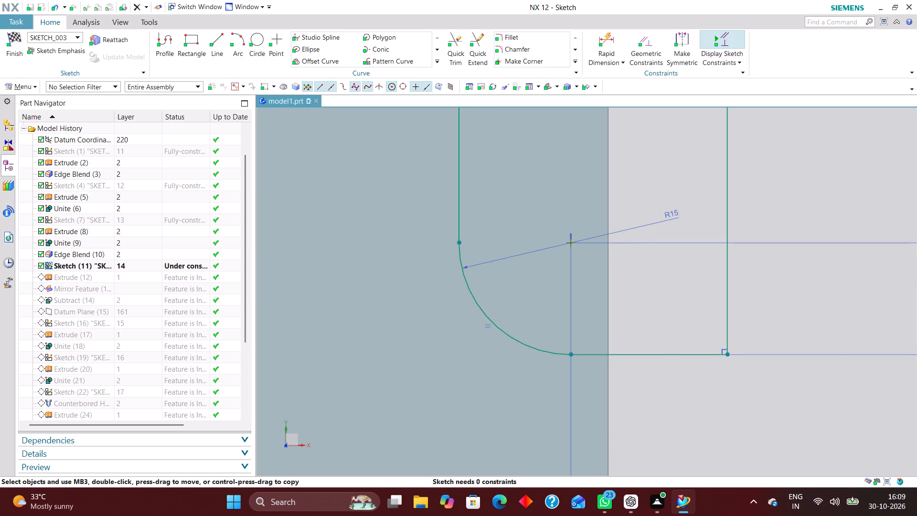
scroll(457, 356, "down", 5)
scroll(502, 399, "down", 4)
scroll(482, 259, "up", 9)
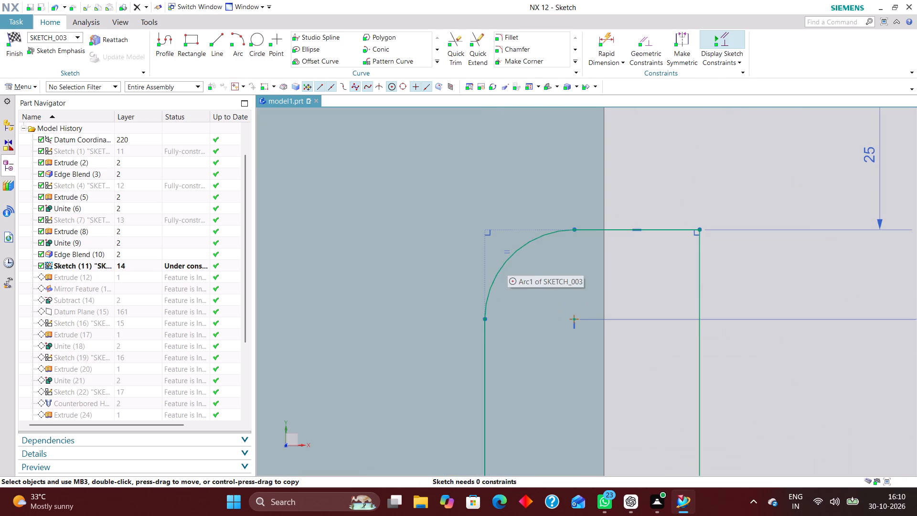
right_click_drag(489, 232, 392, 234)
scroll(447, 207, "down", 3)
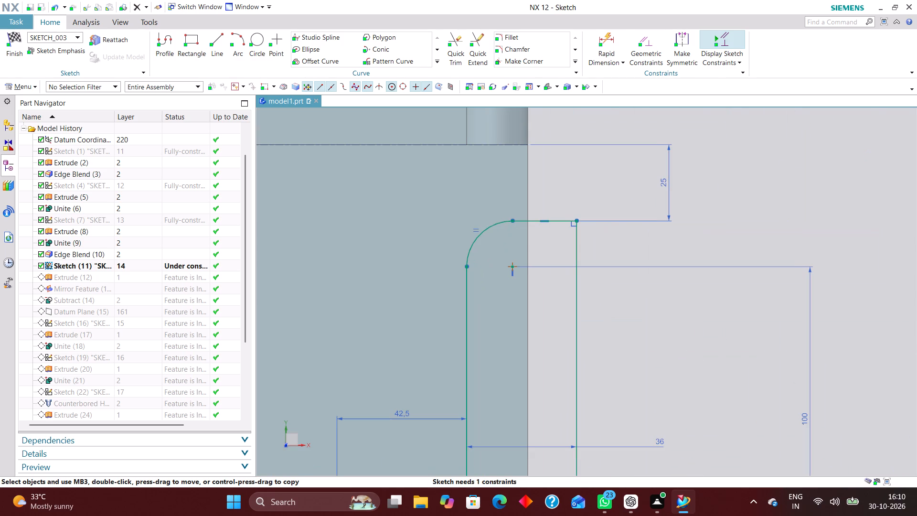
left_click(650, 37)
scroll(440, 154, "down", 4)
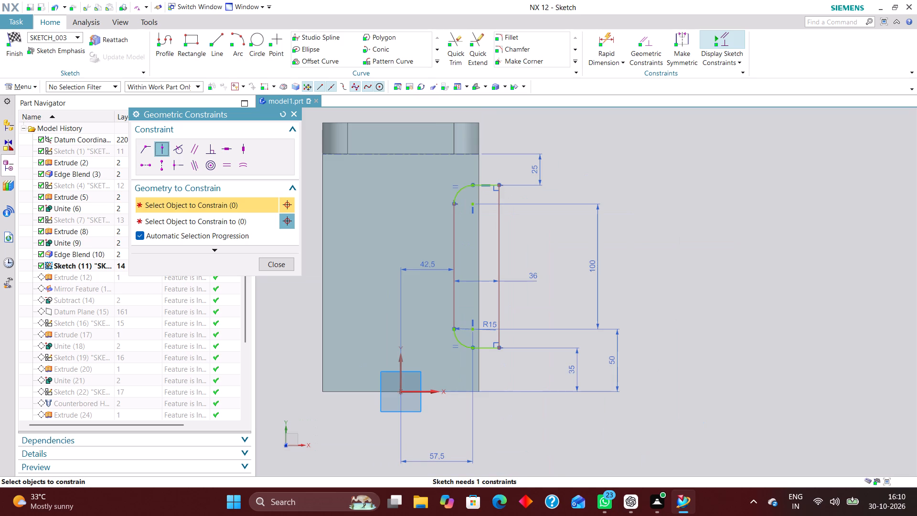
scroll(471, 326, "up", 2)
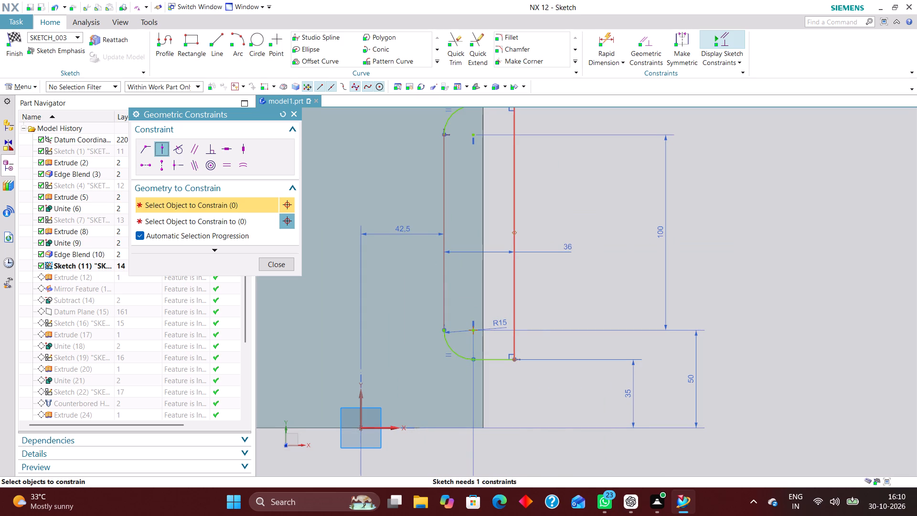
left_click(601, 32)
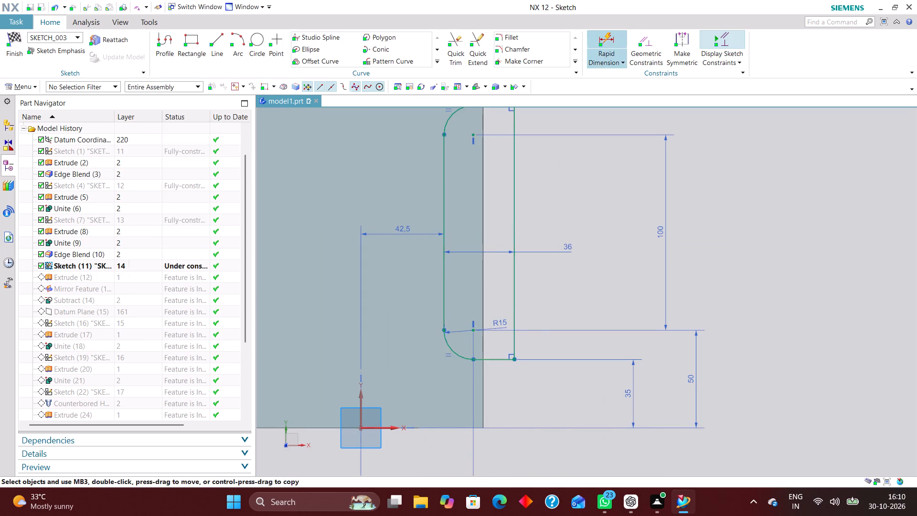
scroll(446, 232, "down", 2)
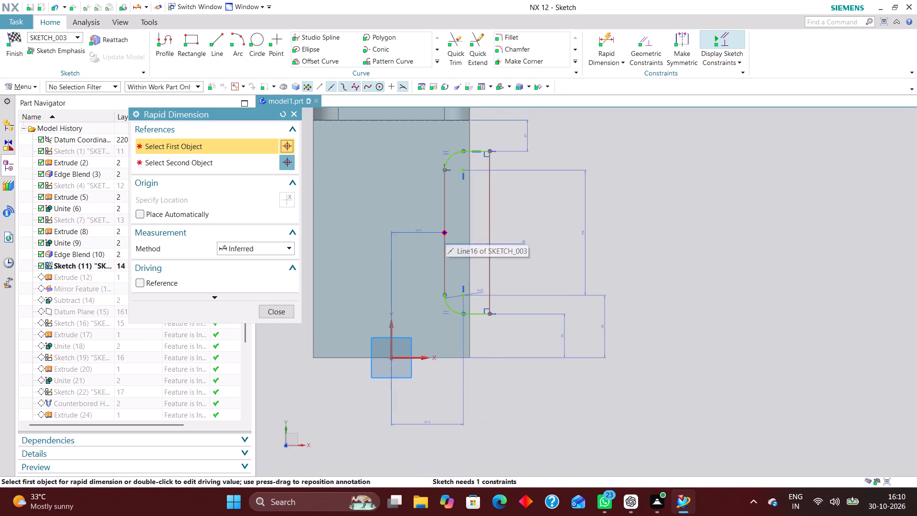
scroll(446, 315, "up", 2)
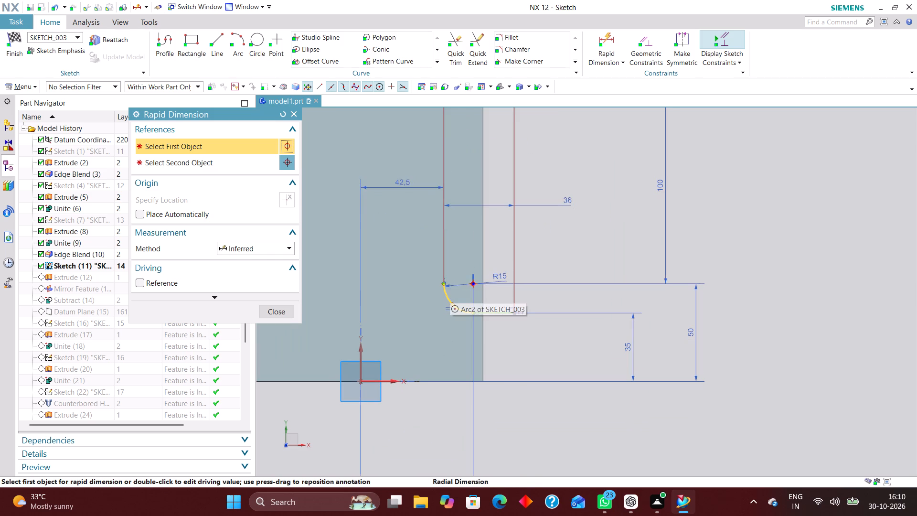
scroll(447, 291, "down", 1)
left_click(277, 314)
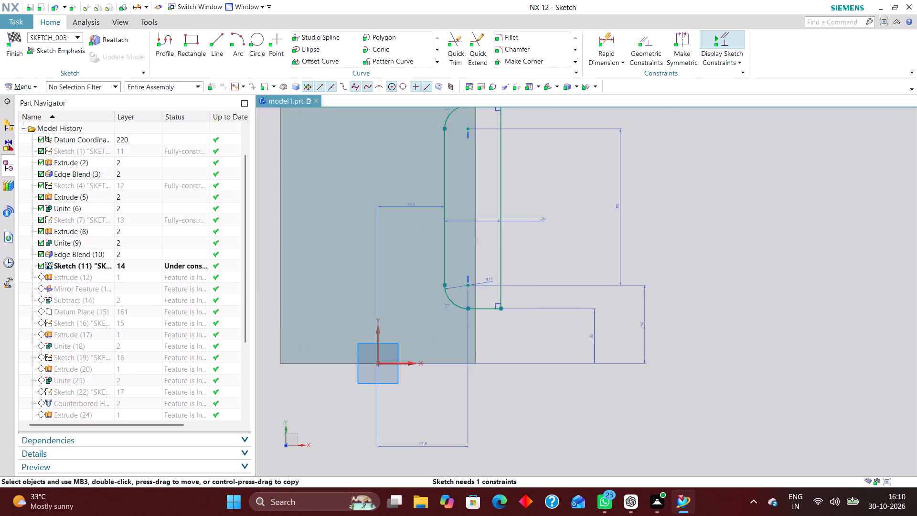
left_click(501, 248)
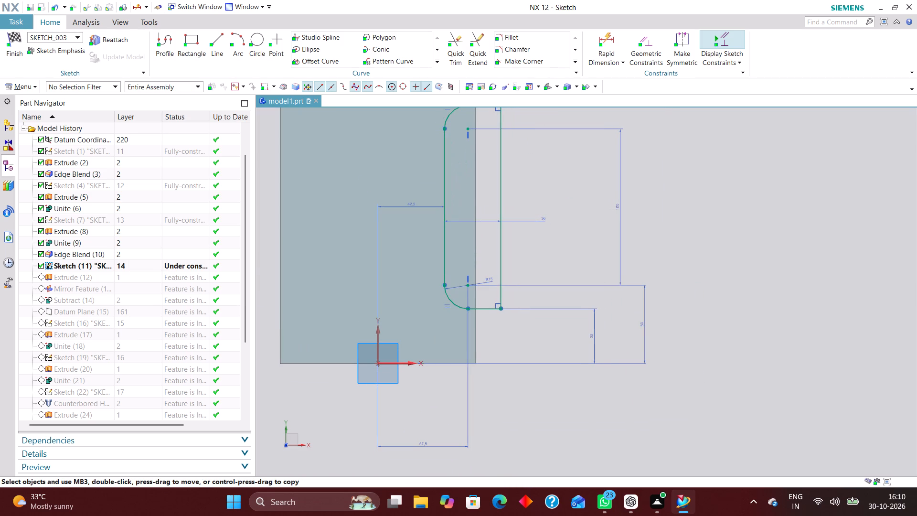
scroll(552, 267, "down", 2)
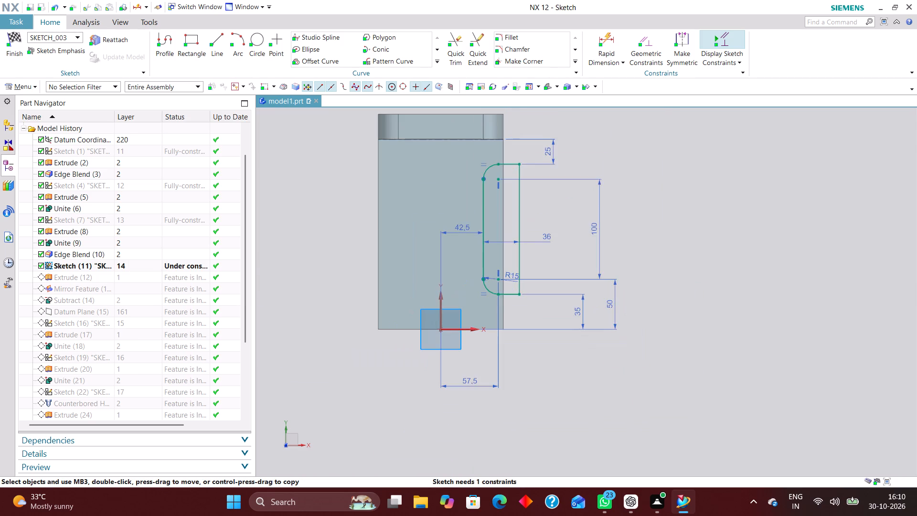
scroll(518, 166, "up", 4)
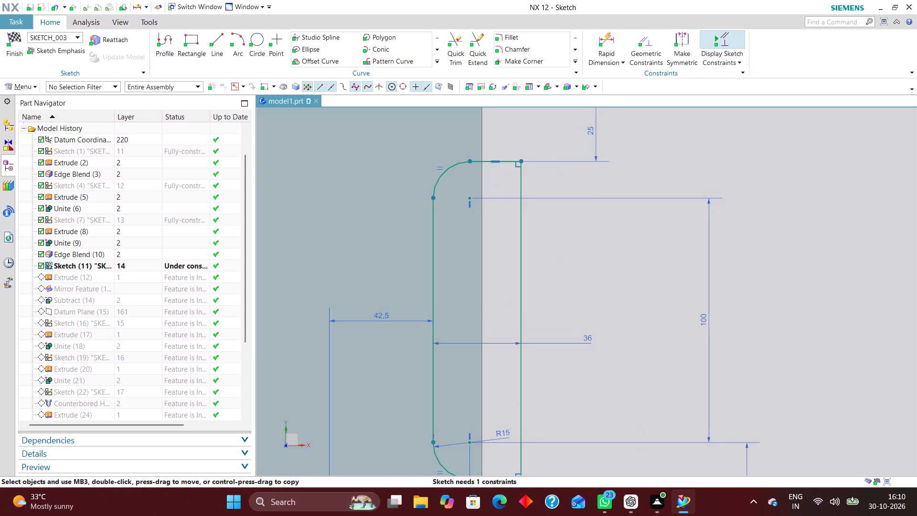
Dimension the vertical length of the cutout profile's long inner line between its two rounded-corner endpoints.
left_click(604, 44)
left_click(431, 353)
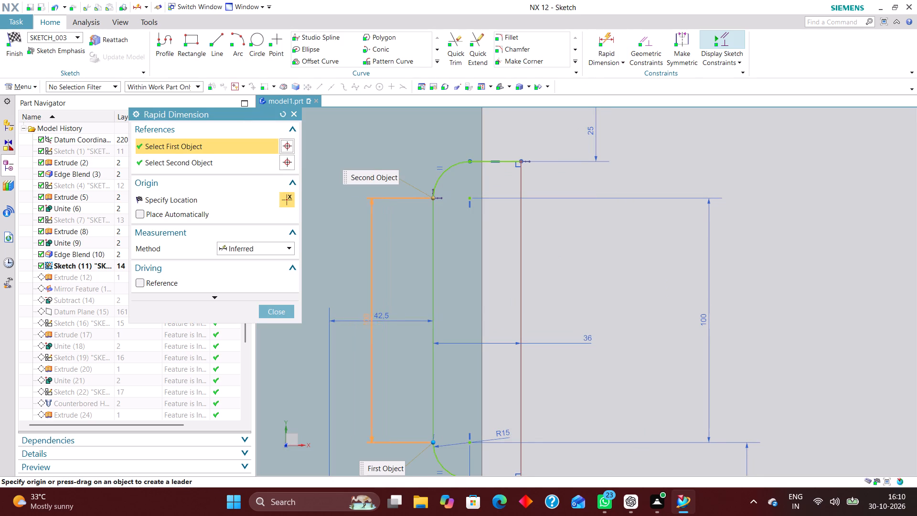
scroll(382, 312, "down", 2)
left_click(326, 322)
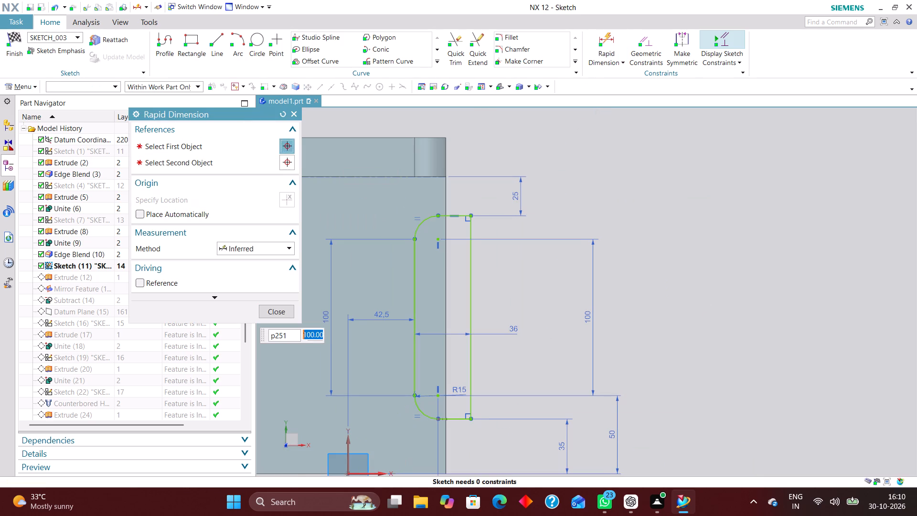
left_click(283, 311)
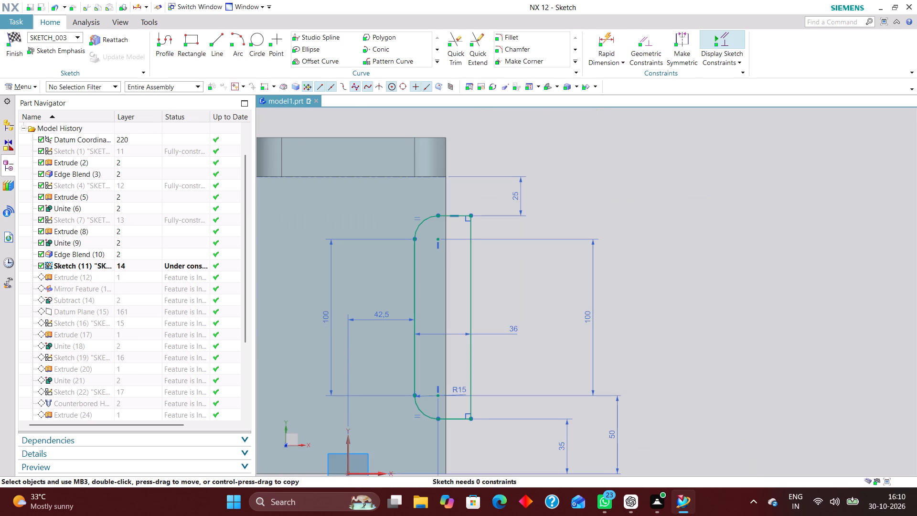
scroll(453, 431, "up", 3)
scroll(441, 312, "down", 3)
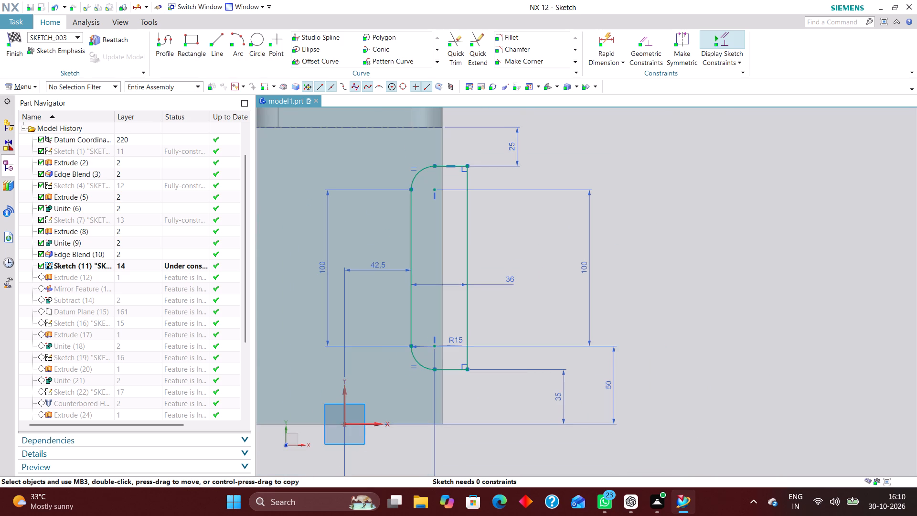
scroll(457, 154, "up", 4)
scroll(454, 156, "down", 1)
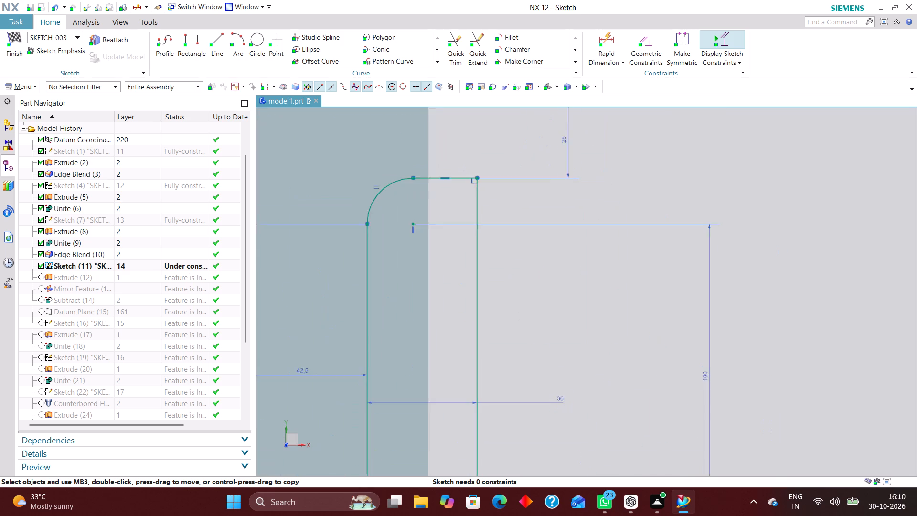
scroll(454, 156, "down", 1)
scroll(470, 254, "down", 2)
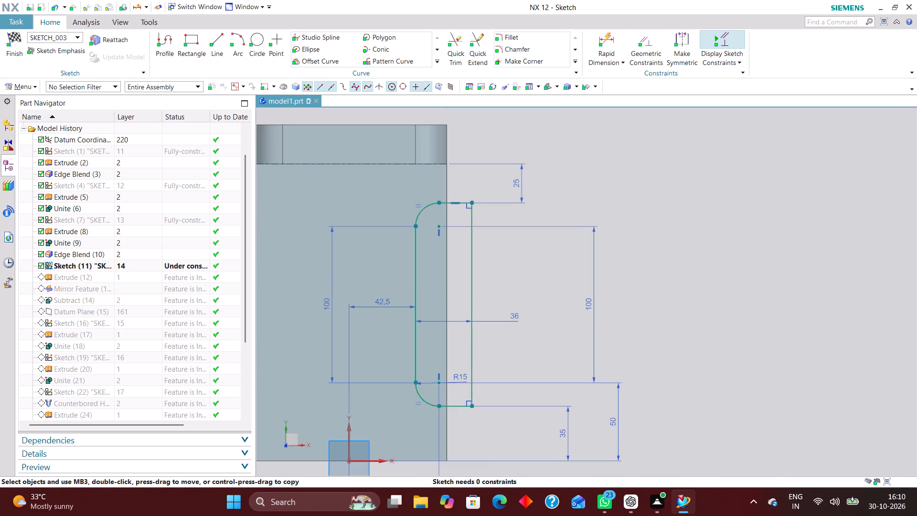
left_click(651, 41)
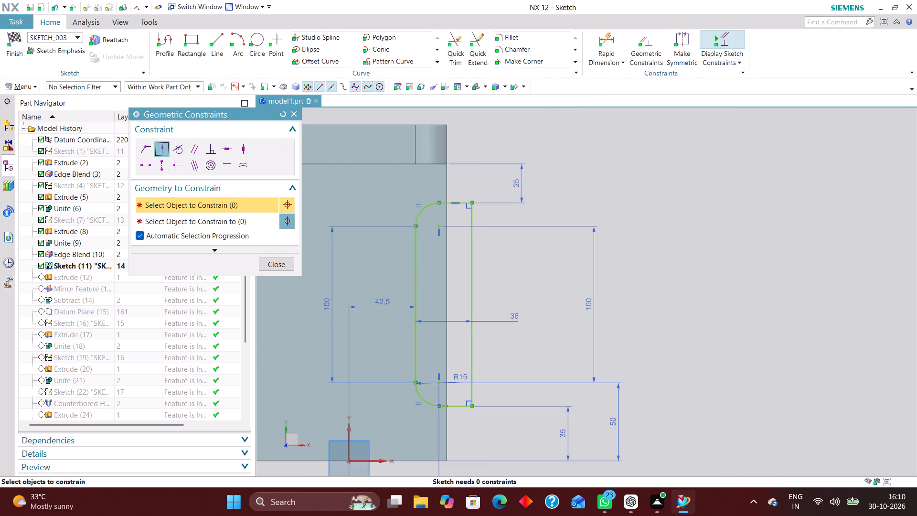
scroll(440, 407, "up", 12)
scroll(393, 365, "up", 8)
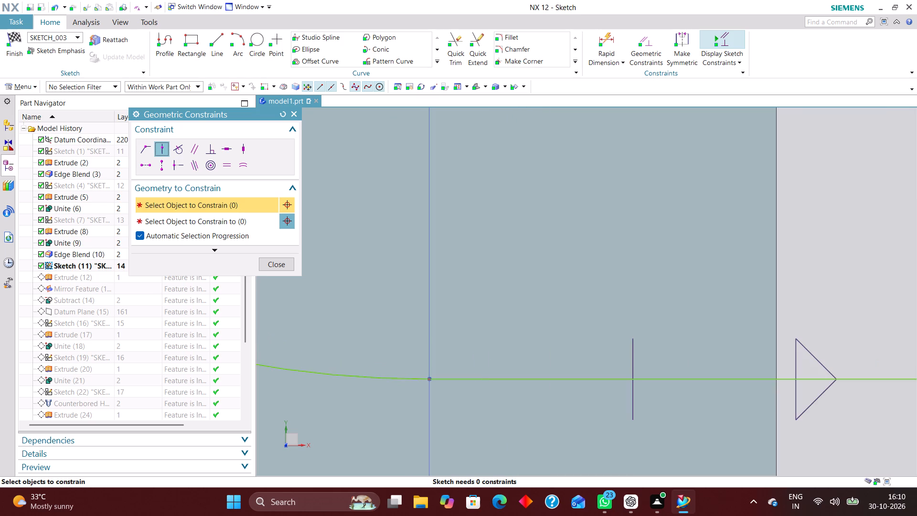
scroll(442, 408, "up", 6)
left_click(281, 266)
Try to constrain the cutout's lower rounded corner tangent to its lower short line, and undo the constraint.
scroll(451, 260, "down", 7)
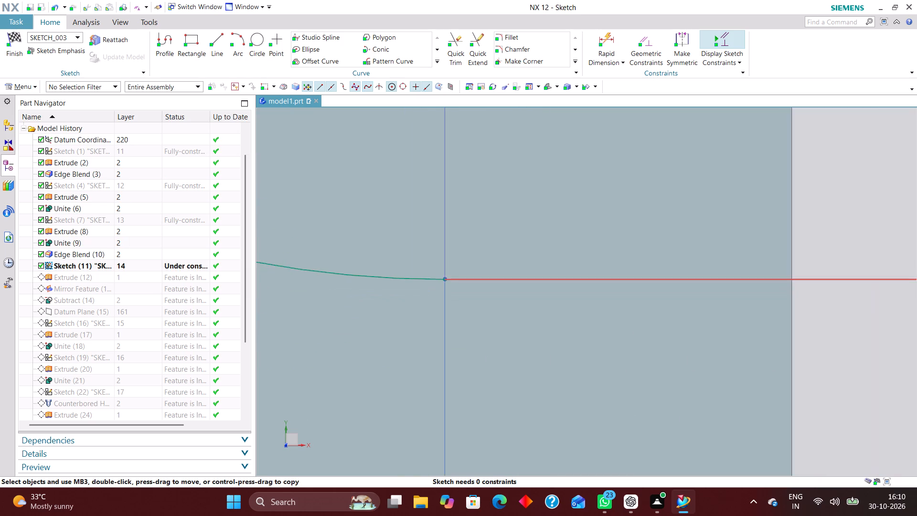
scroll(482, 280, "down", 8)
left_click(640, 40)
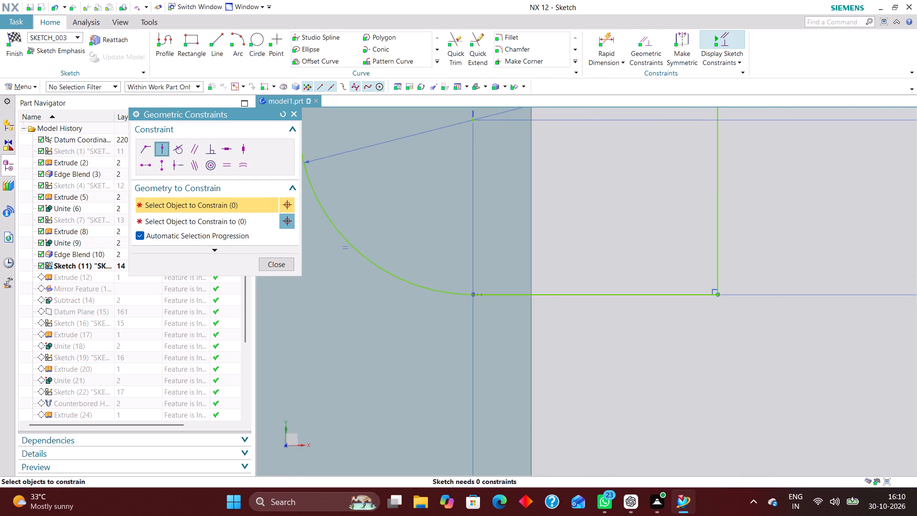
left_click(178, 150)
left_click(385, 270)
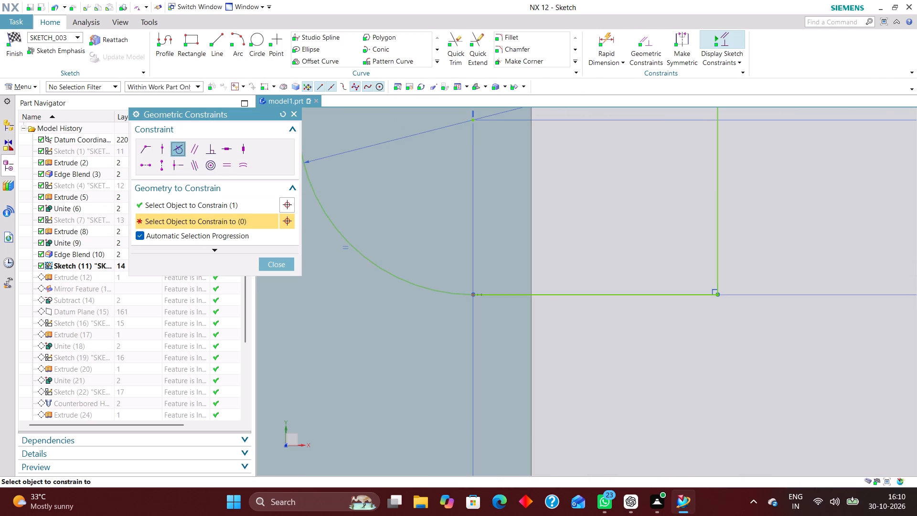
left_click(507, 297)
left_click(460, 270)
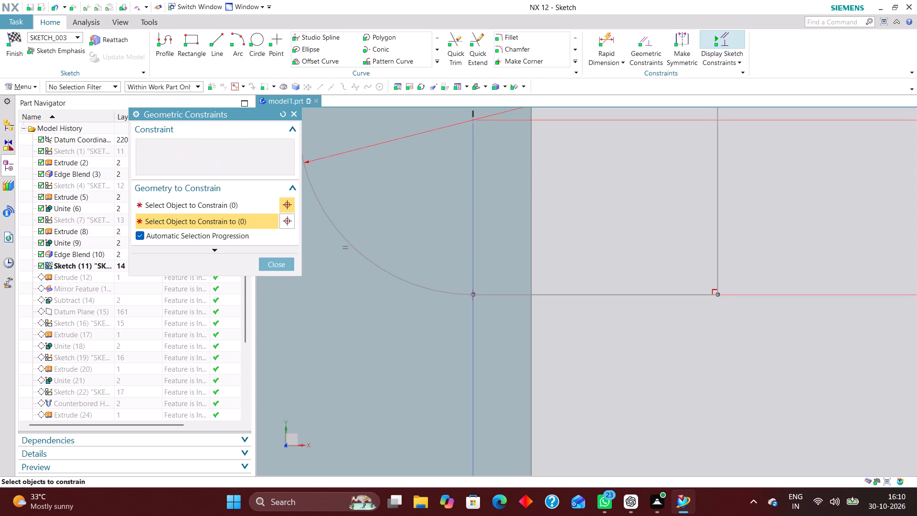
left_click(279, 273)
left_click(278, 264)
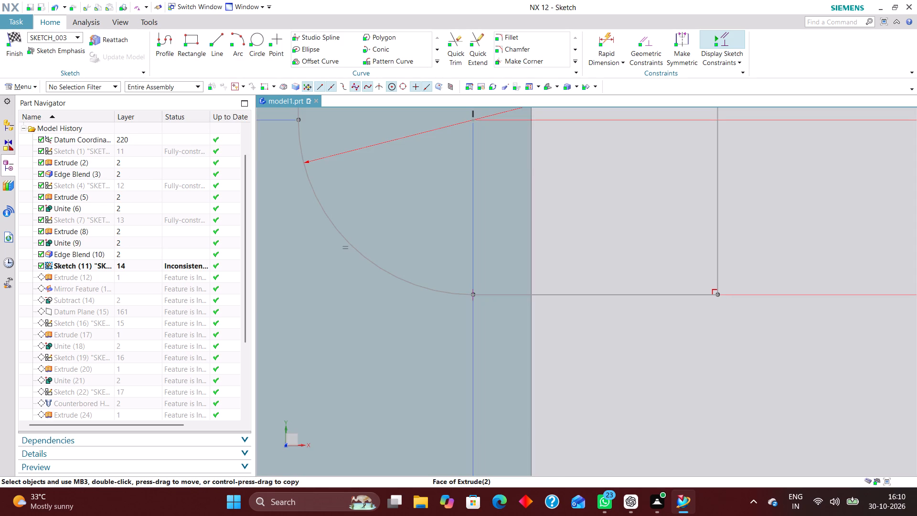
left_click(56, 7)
Apply a horizontal constraint to the lower short line of the cutout profile.
scroll(494, 416, "down", 2)
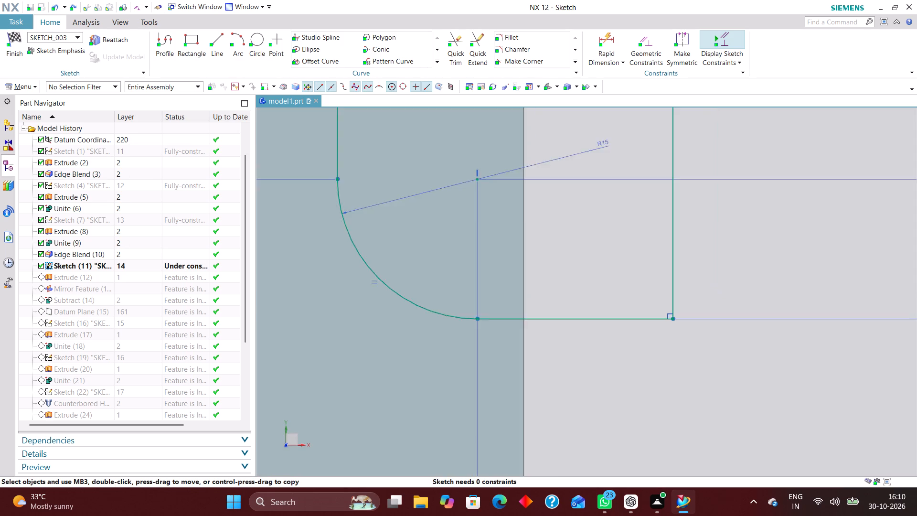
scroll(493, 419, "down", 6)
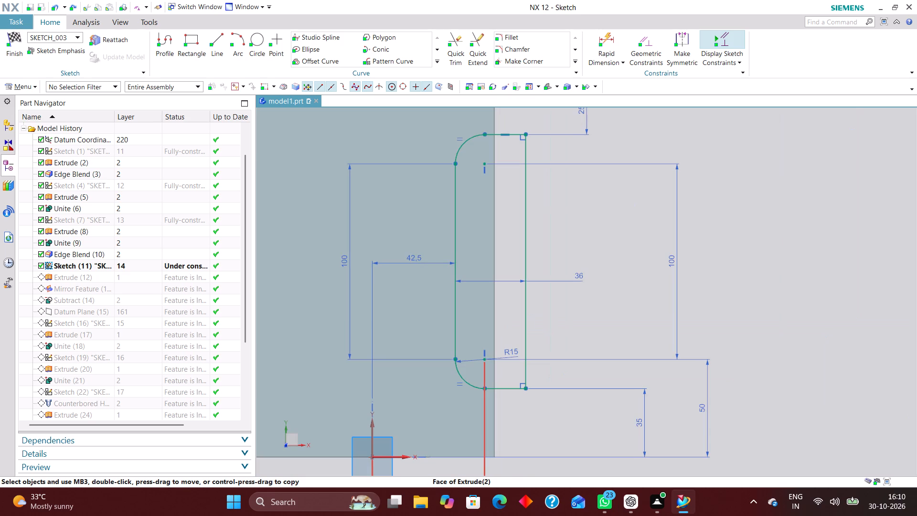
scroll(507, 405, "up", 3)
left_click(649, 49)
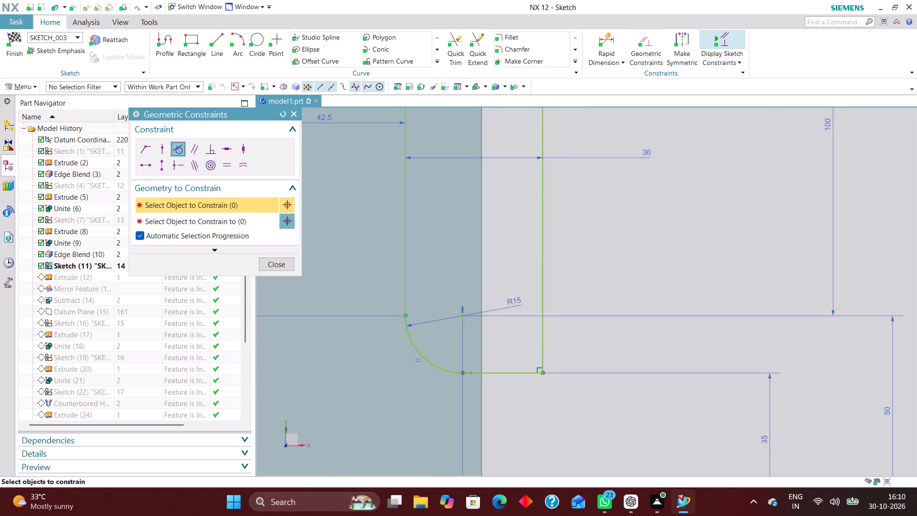
left_click(226, 150)
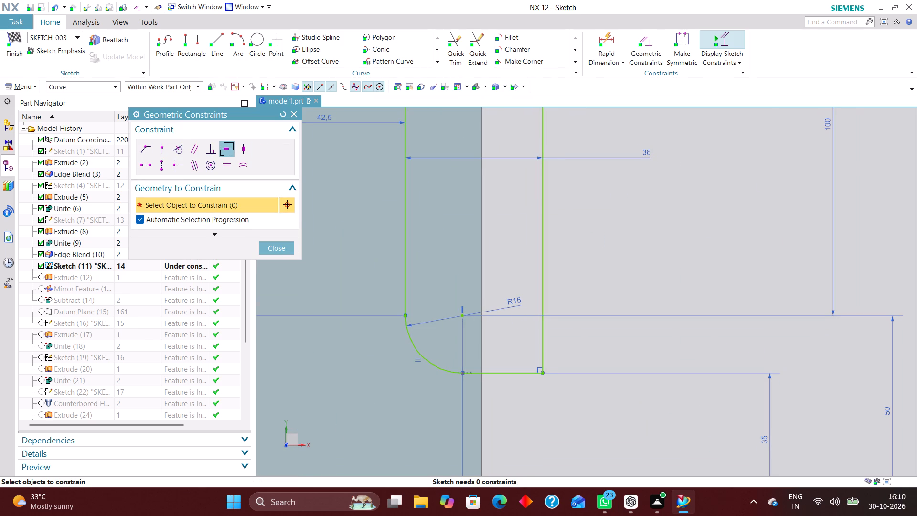
left_click(503, 374)
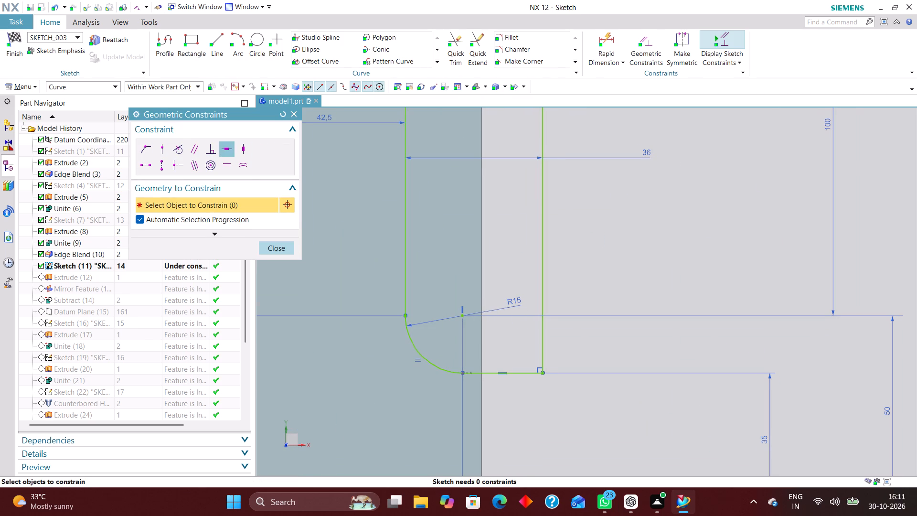
left_click(276, 244)
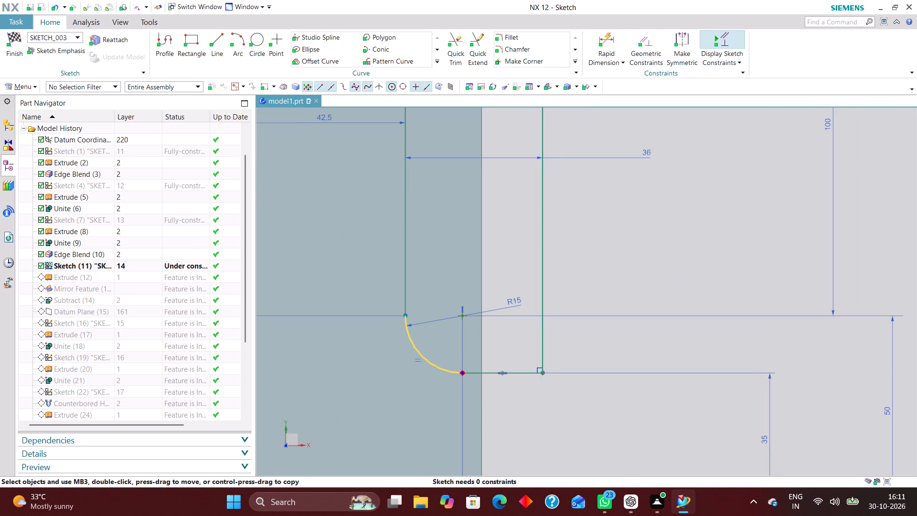
Delete the coincident constraint joining the cutout's lower rounded corner to its lower short line.
right_click_drag(462, 372, 355, 364)
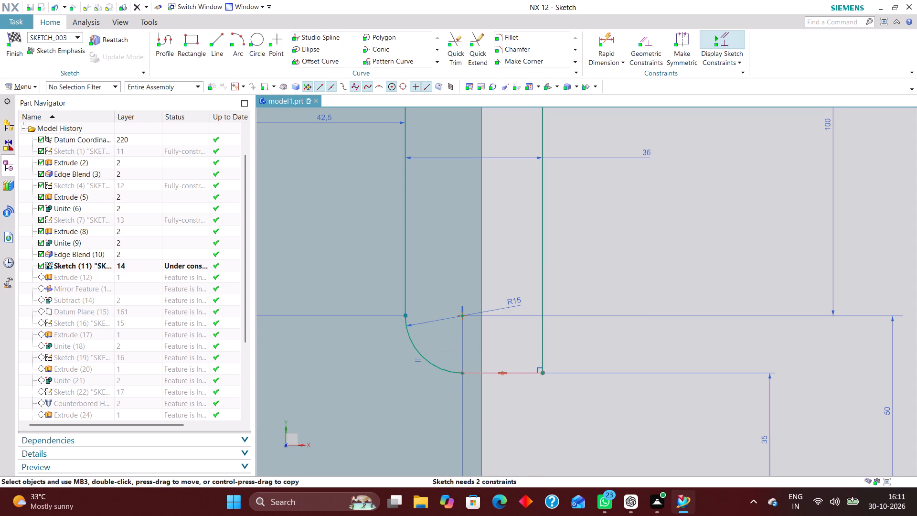
Apply a tangent constraint between the cutout's lower rounded corner and its lower short line.
left_click(649, 40)
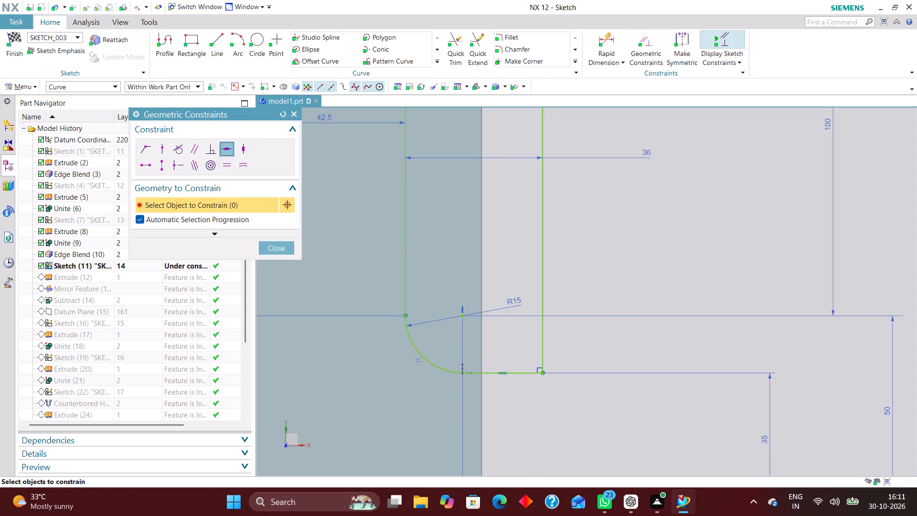
scroll(458, 217, "down", 3)
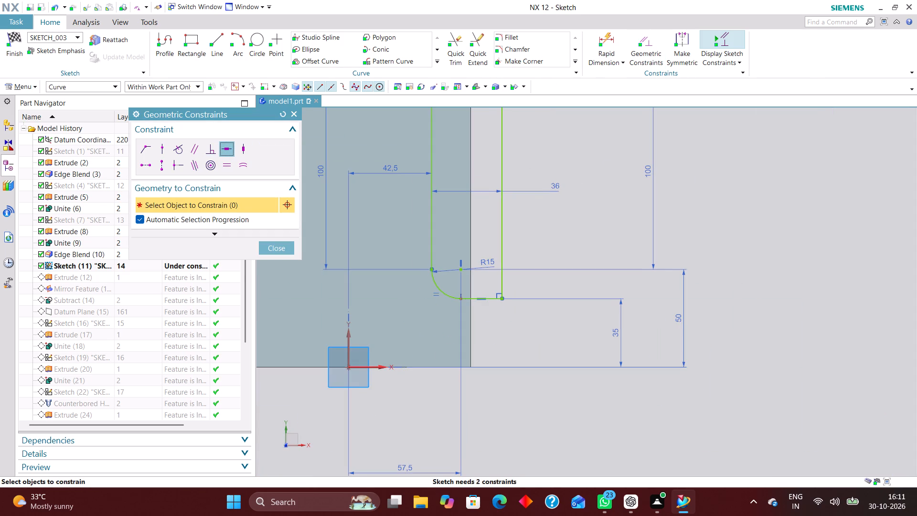
left_click(181, 150)
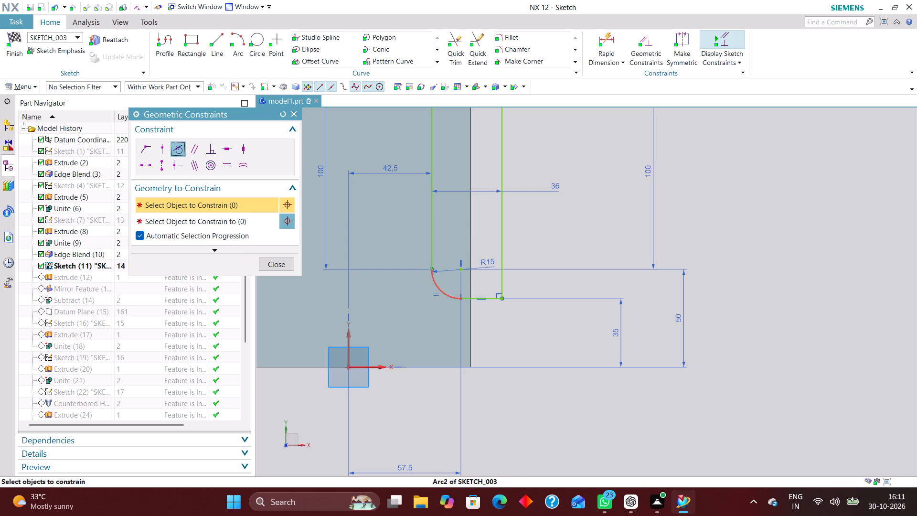
left_click(443, 287)
left_click(490, 296)
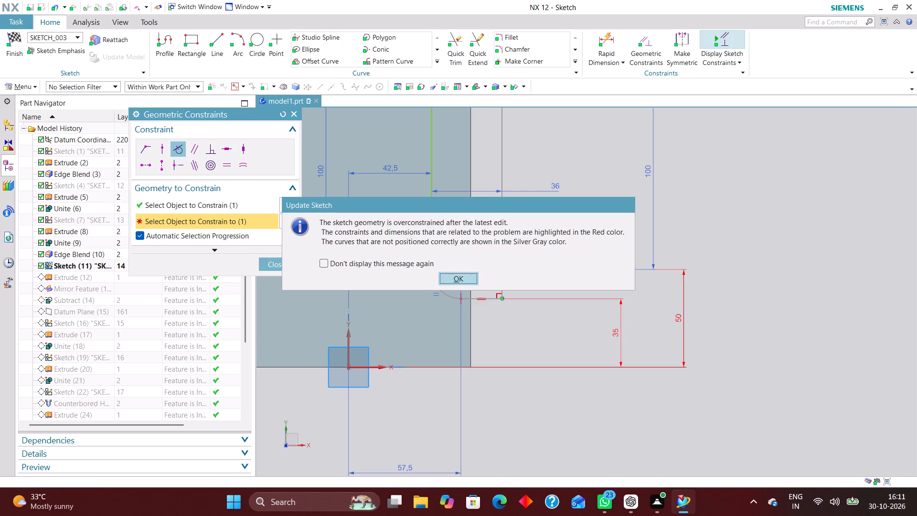
left_click(461, 274)
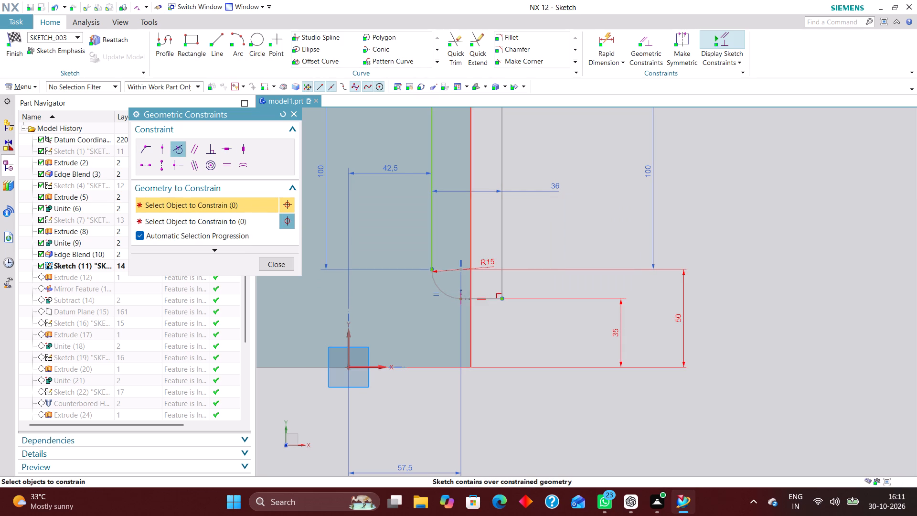
Delete the R15 radius dimension of the cutout's lower rounded corner.
scroll(462, 269, "up", 4)
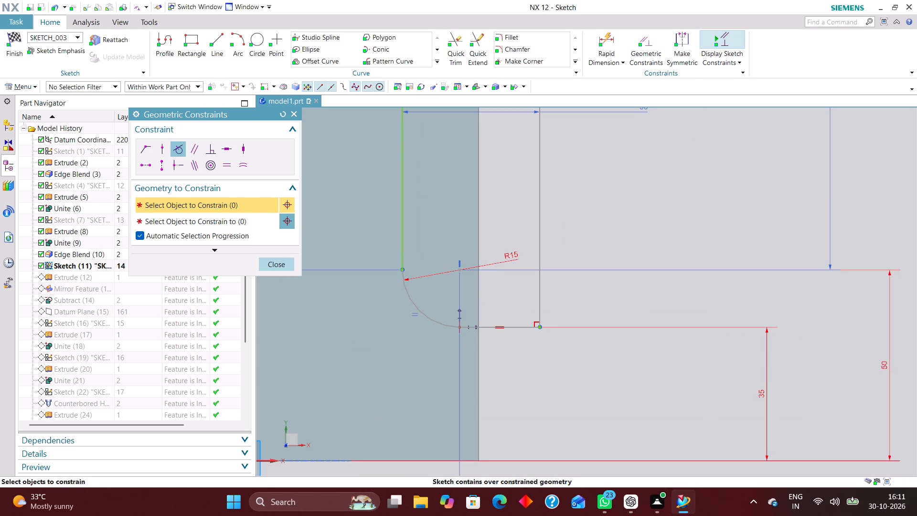
left_click(278, 261)
right_click_drag(515, 255, 400, 258)
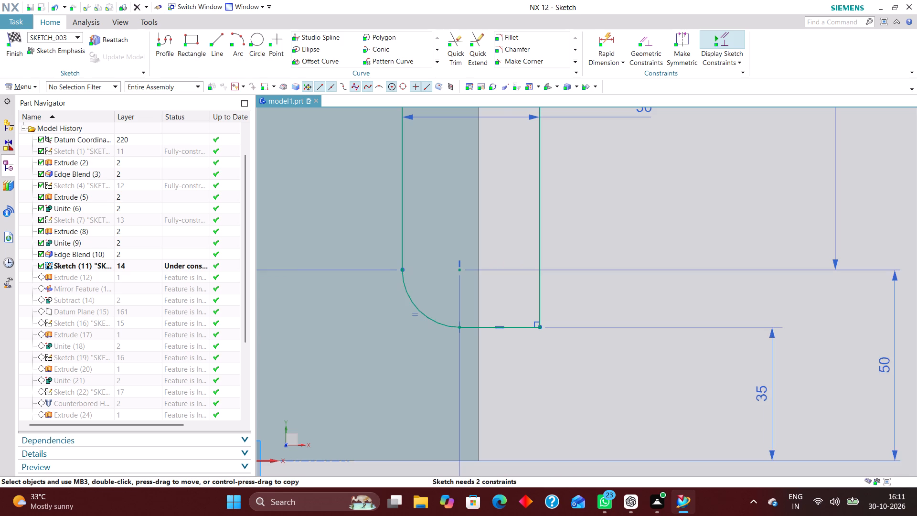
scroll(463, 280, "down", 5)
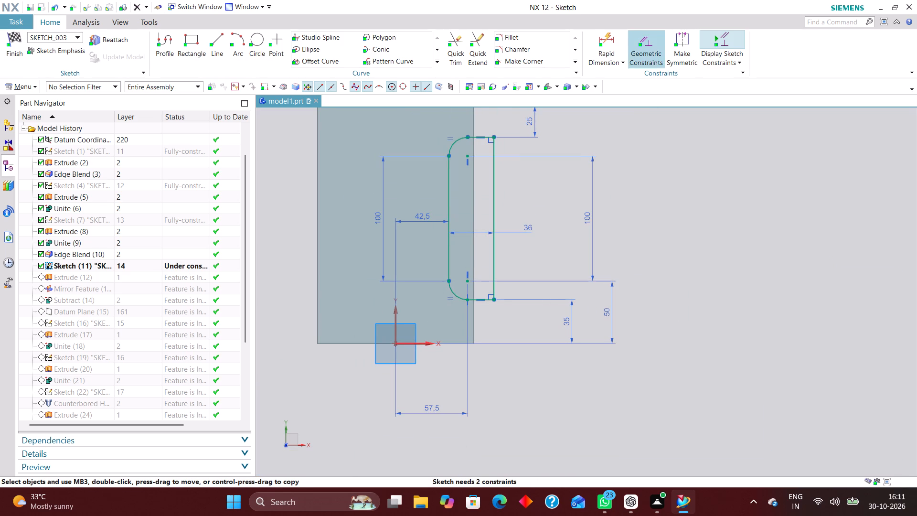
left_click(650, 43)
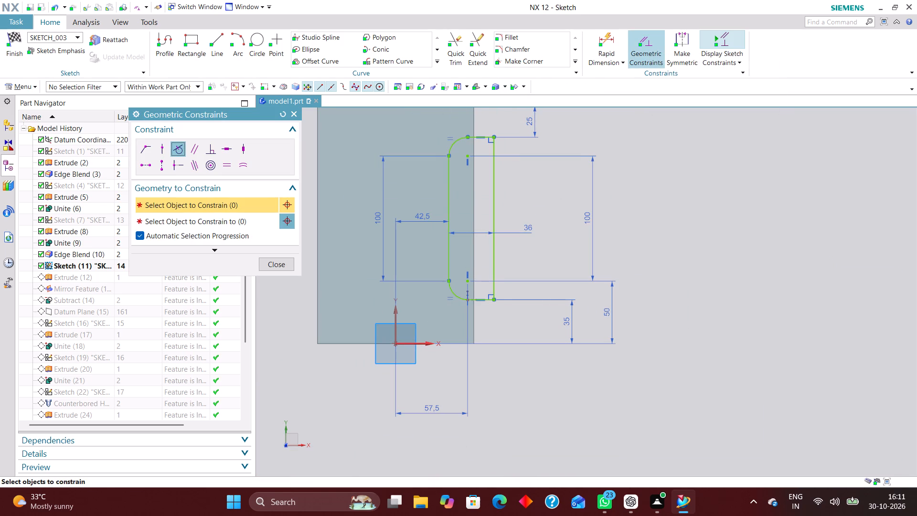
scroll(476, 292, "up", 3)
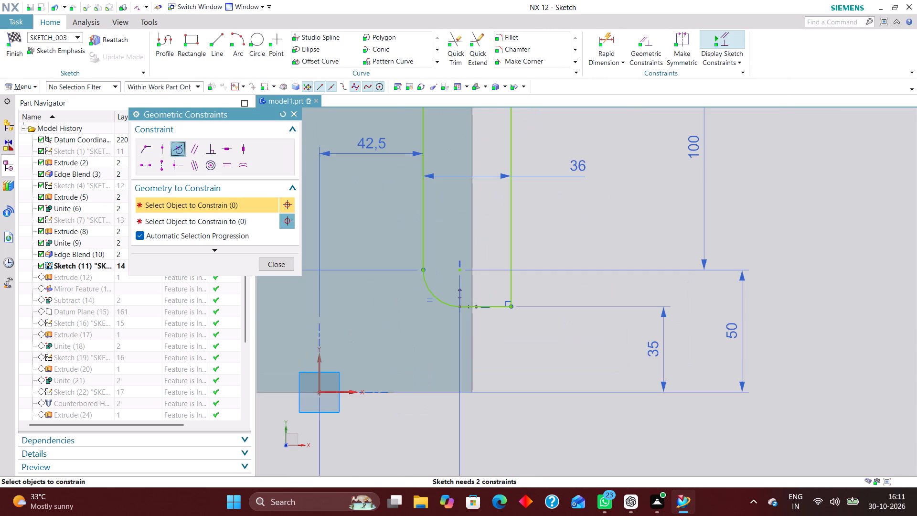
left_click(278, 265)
Hide the bracket's solid body behind the cutout sketch.
right_click_drag(385, 300, 410, 374)
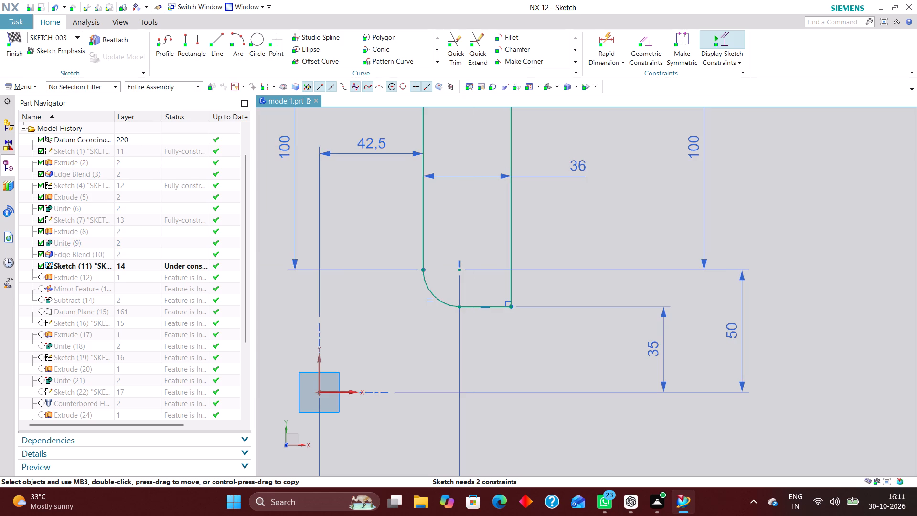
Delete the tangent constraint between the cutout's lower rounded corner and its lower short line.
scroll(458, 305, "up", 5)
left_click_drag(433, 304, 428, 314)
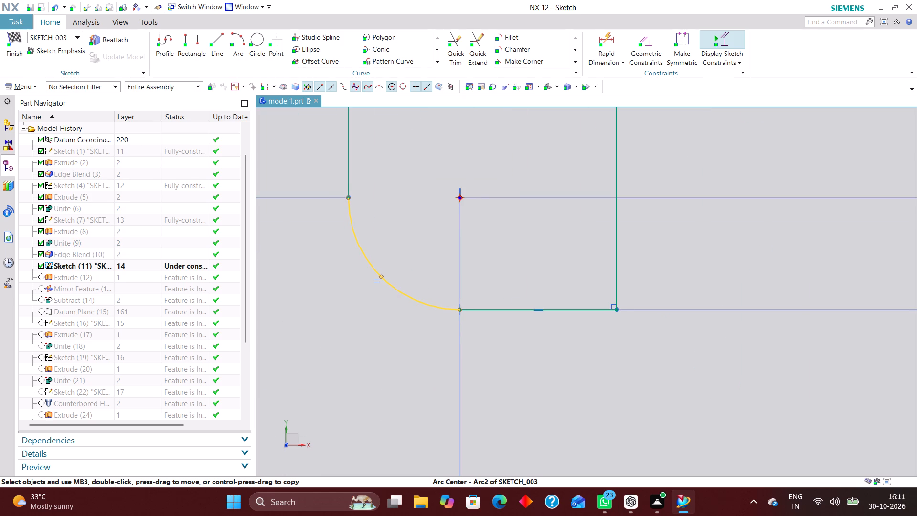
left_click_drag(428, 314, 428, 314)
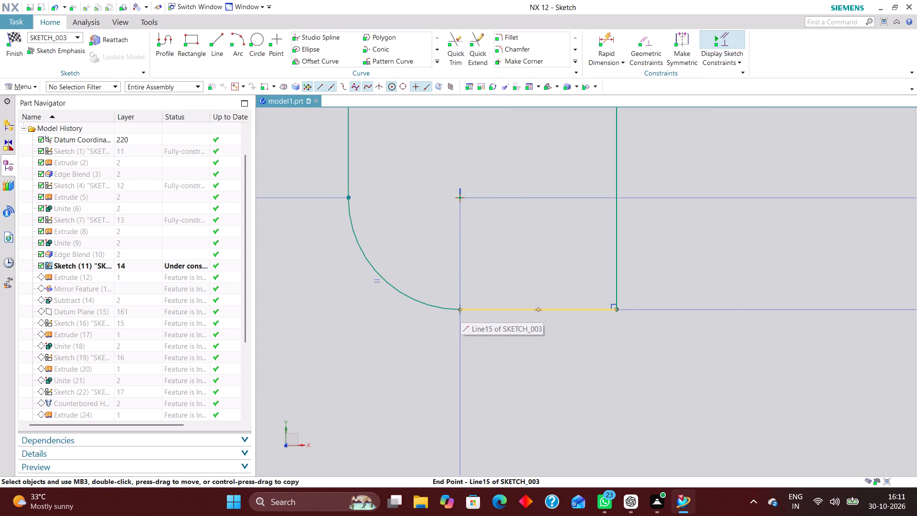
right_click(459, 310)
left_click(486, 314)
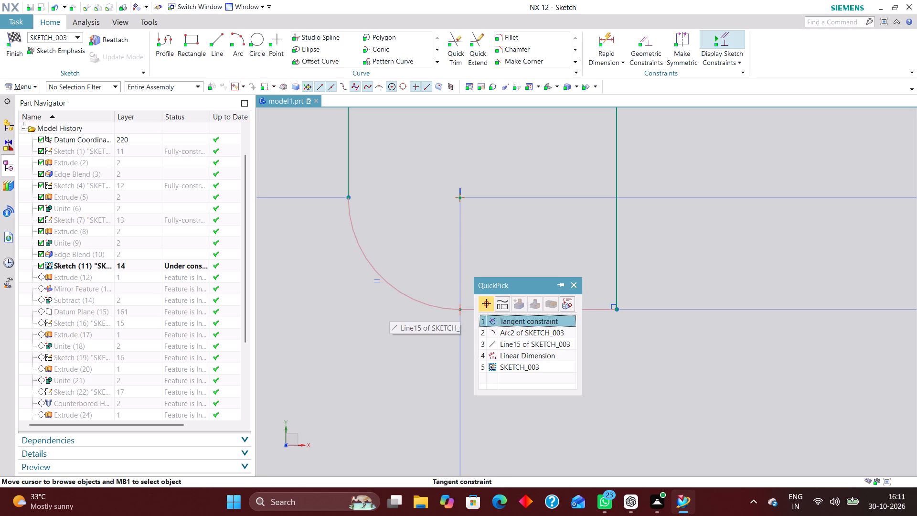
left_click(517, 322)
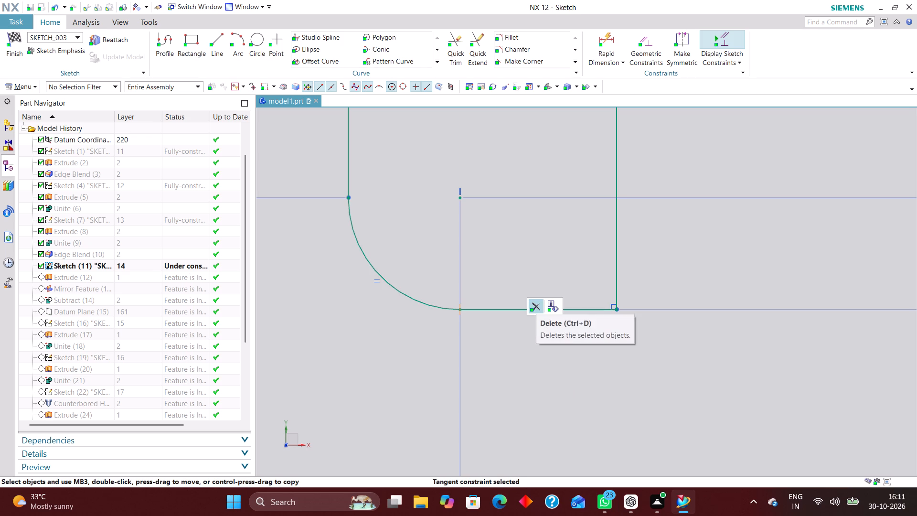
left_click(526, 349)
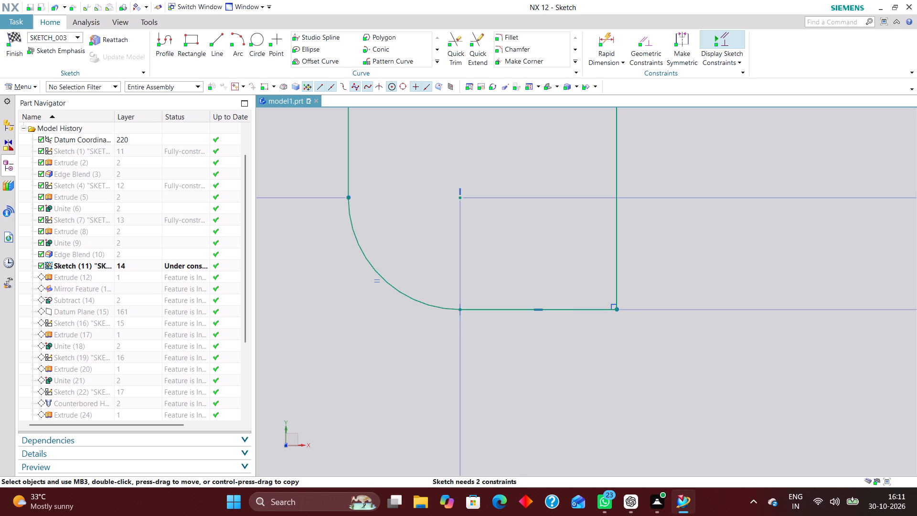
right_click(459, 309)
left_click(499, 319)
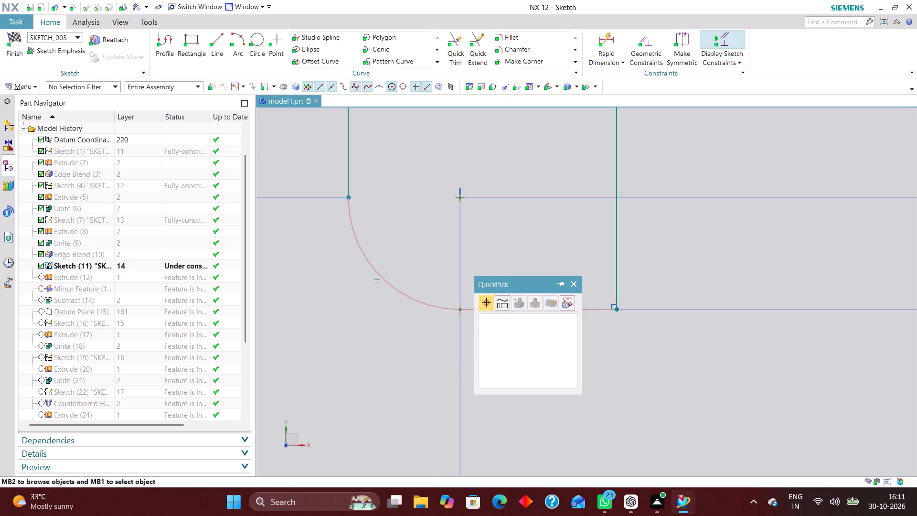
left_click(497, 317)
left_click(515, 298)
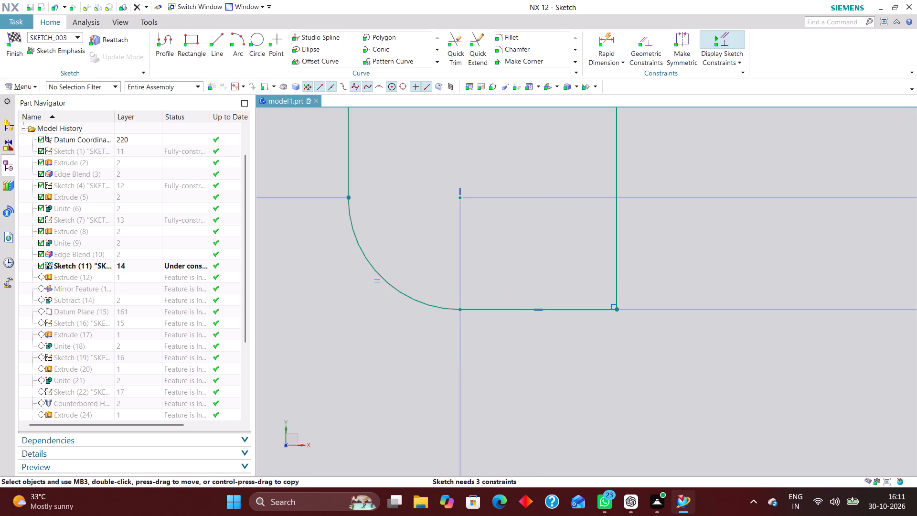
Finish the cutout sketch and show the bracket's hidden solid body in the model again.
scroll(485, 310, "down", 4)
right_click(91, 311)
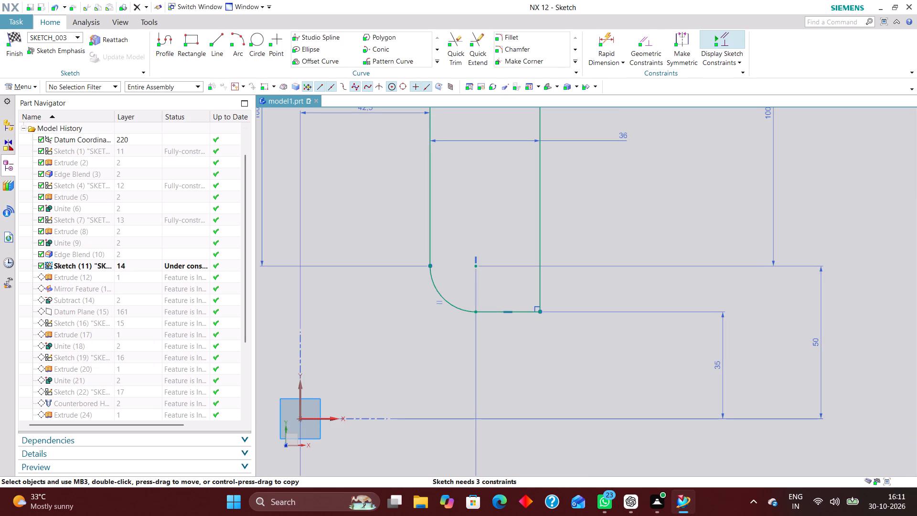
right_click(66, 279)
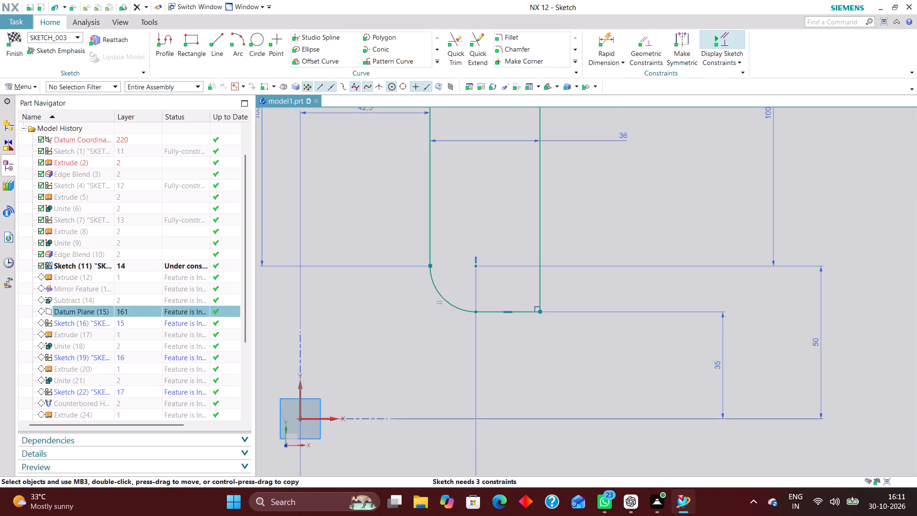
left_click(317, 308)
scroll(499, 325, "down", 5)
scroll(554, 307, "up", 3)
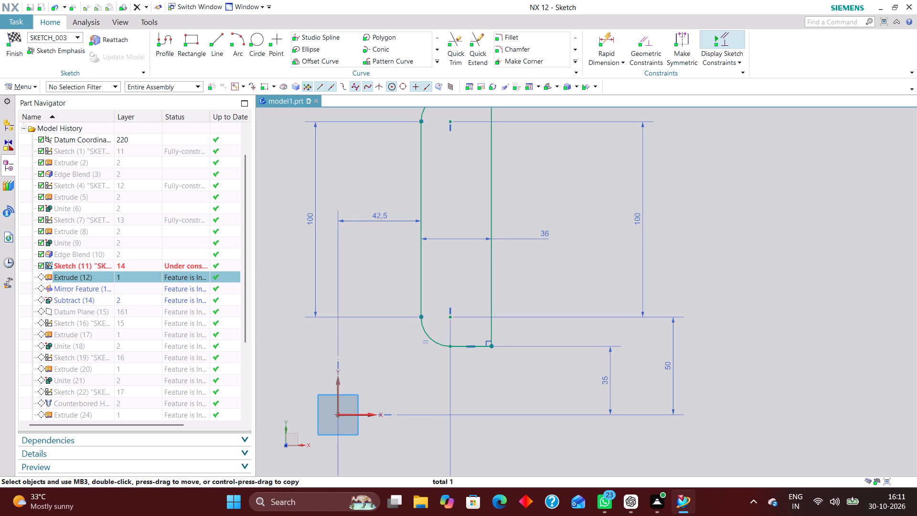
scroll(695, 438, "down", 2)
left_click(7, 37)
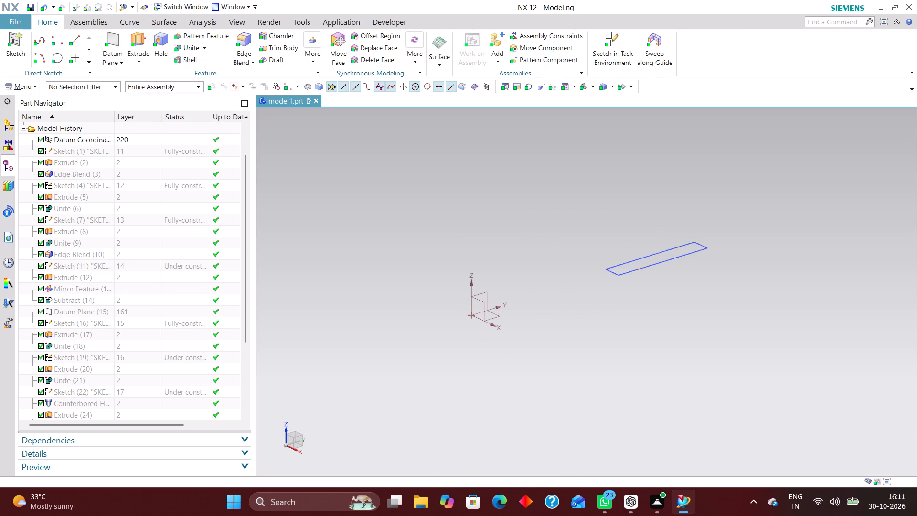
right_click(117, 254)
left_click(137, 8)
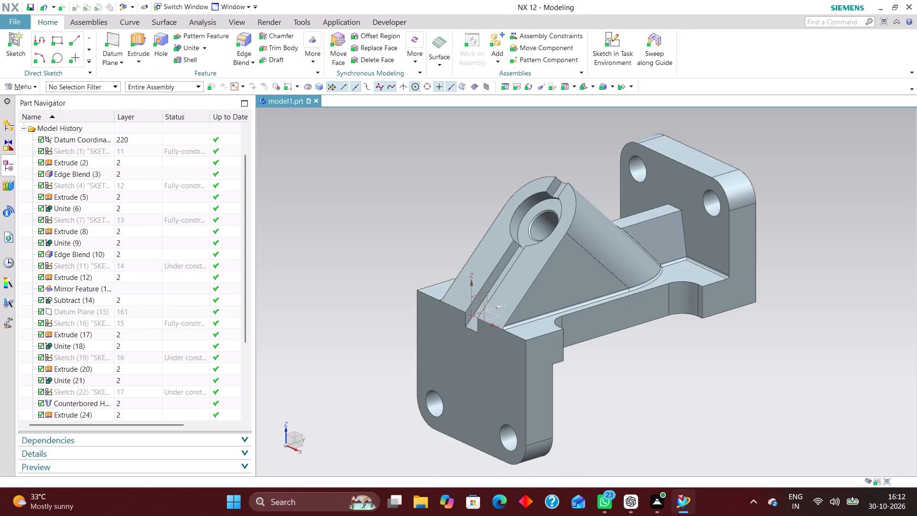
Reopen Sketch (11) with rollback and add a radial dimension to the cutout's lower rounded corner.
left_click(136, 264)
right_click(145, 264)
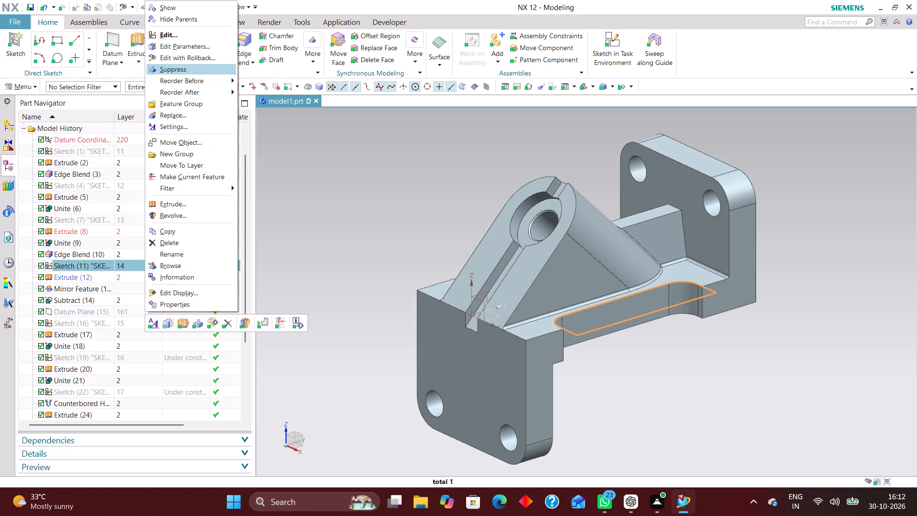
left_click(190, 59)
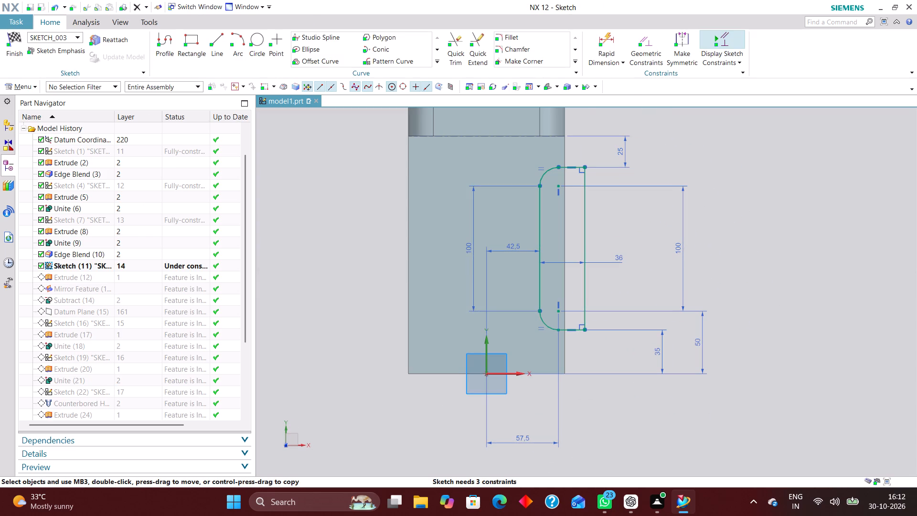
left_click(651, 40)
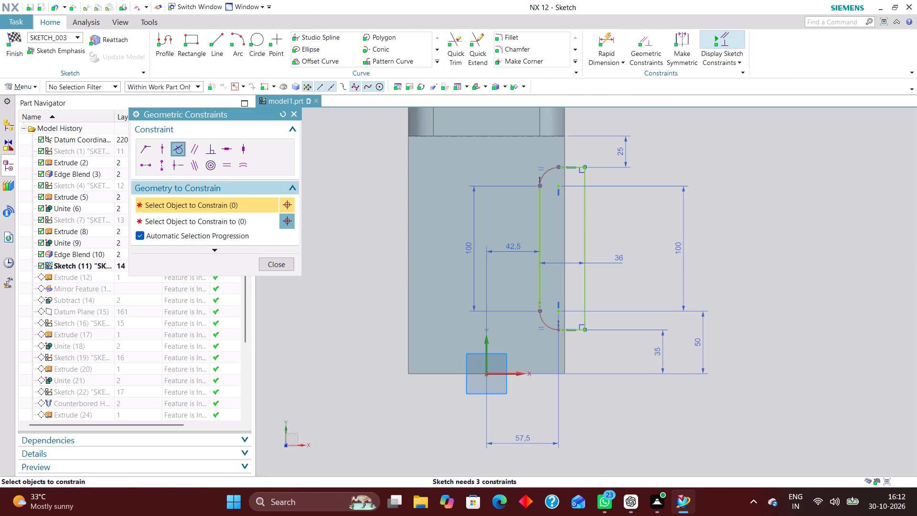
left_click(296, 114)
left_click(605, 33)
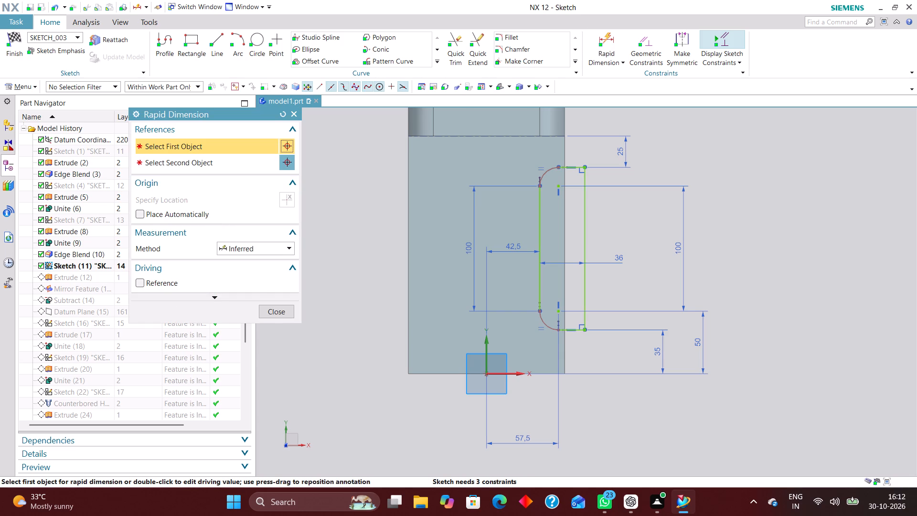
left_click(272, 248)
left_click(261, 337)
scroll(553, 332, "up", 5)
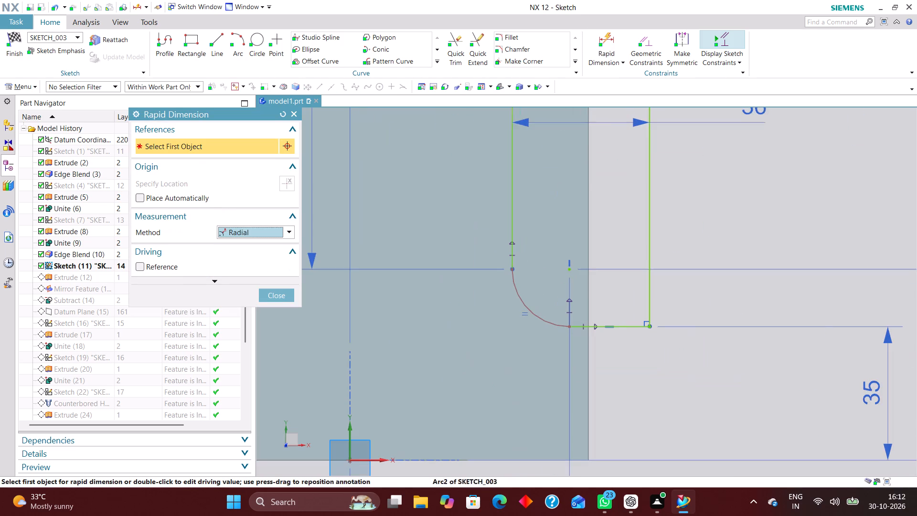
left_click(547, 322)
left_click(489, 371)
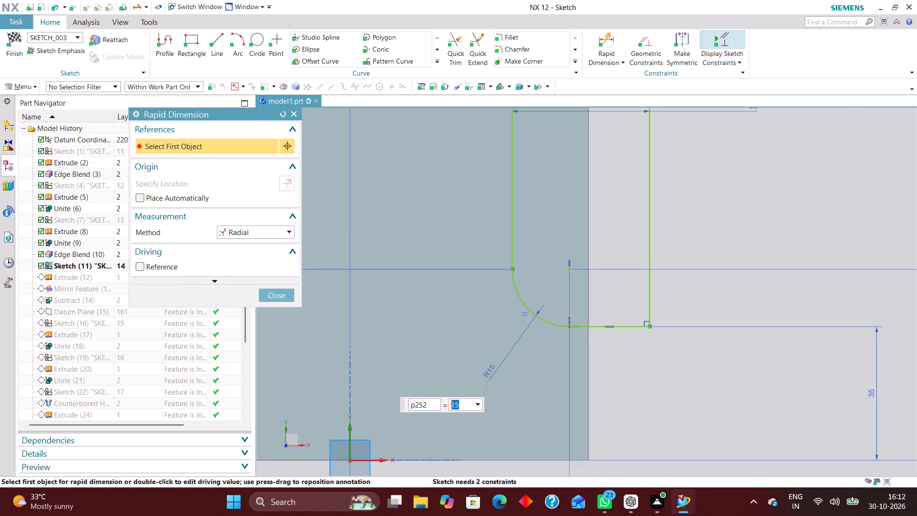
left_click(281, 293)
Delete the cutout's lower short line between the rounded corner and the outer vertical line.
scroll(526, 341, "down", 5)
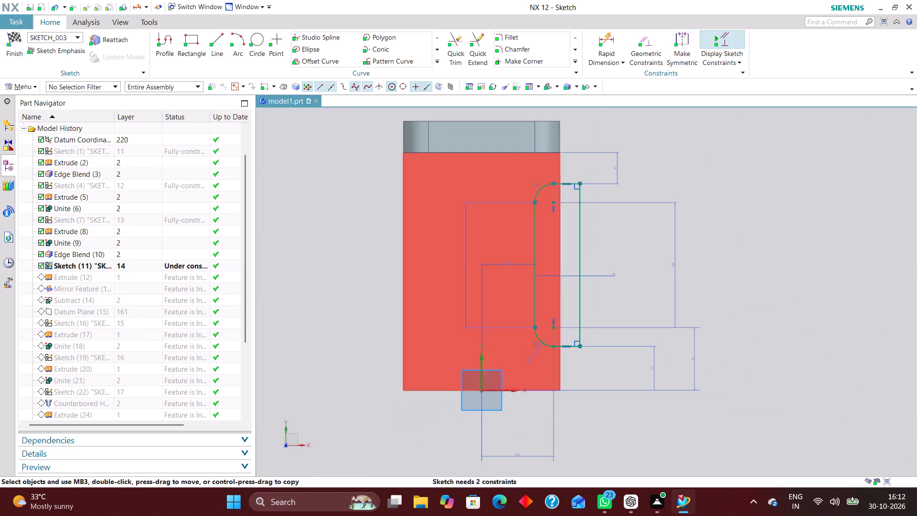
left_click(642, 36)
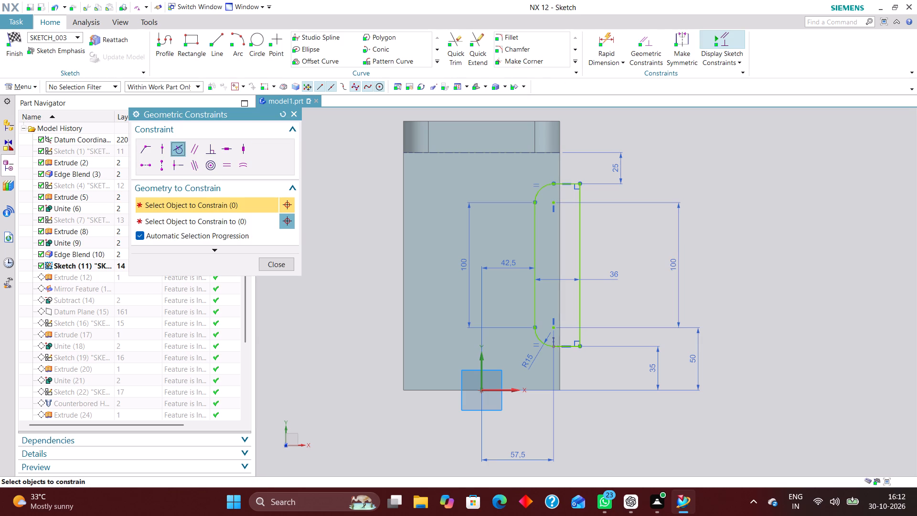
left_click(276, 264)
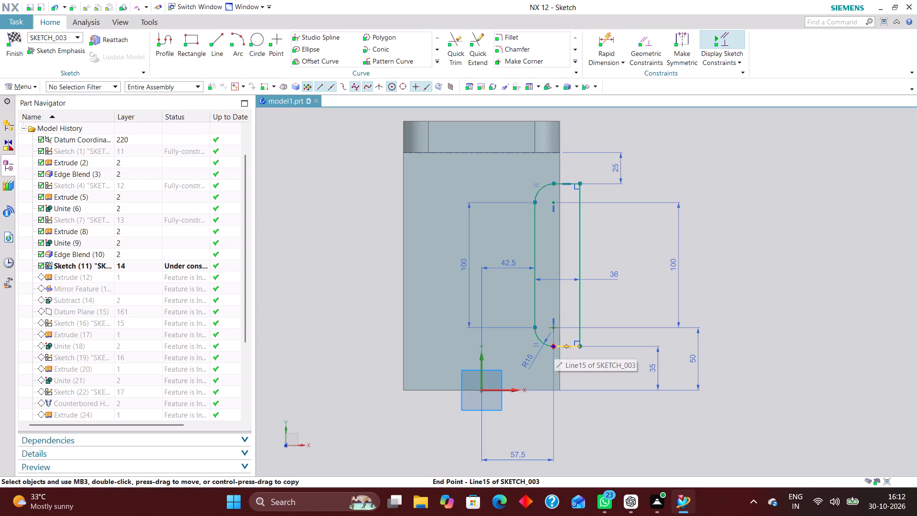
right_click_drag(554, 346, 467, 336)
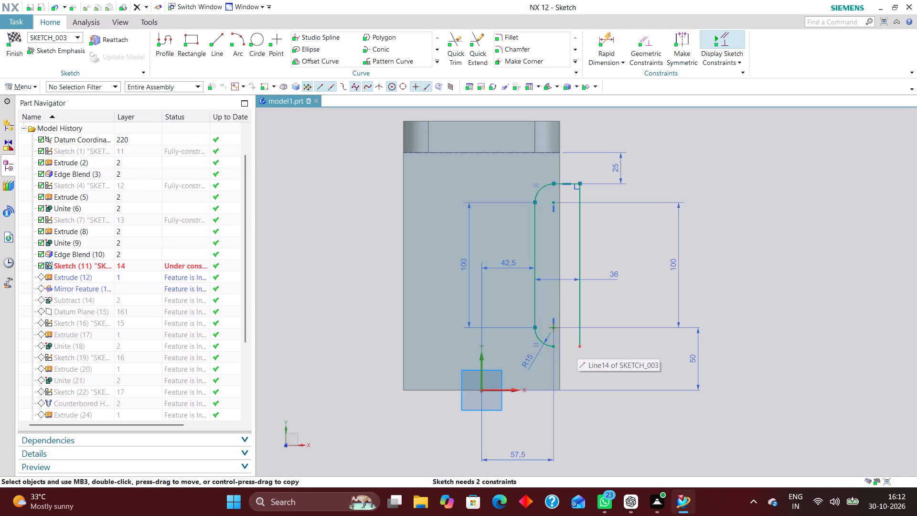
Redraw the cutout's lower short line 21 mm long, tangent from the rounded corner's end to the outer vertical line's lower end.
left_click(647, 33)
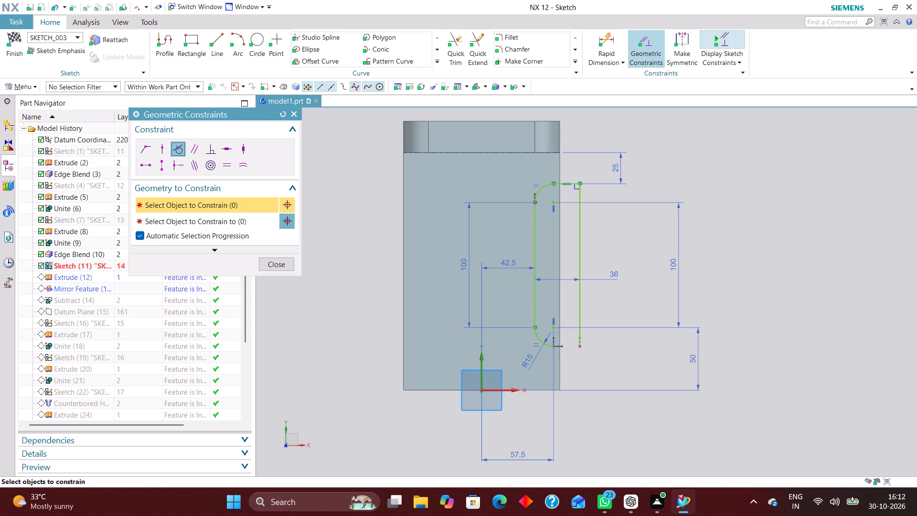
scroll(567, 354, "up", 2)
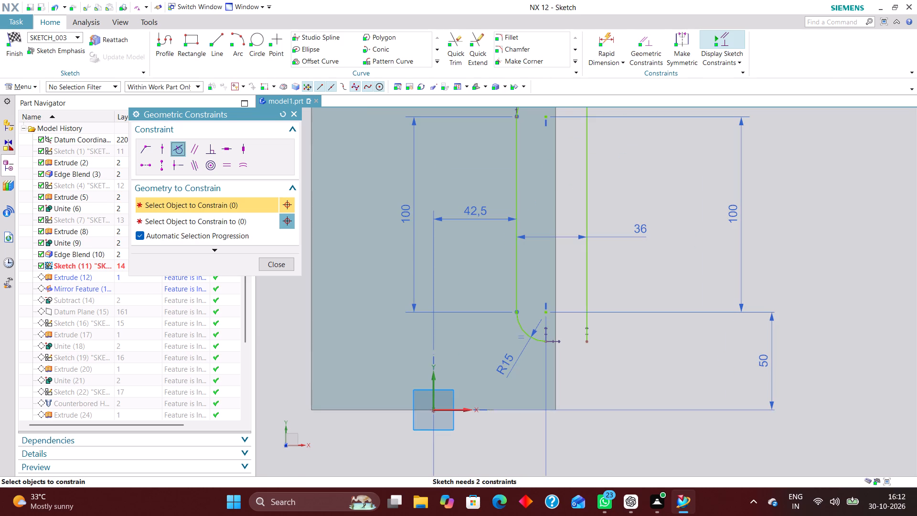
scroll(568, 349, "up", 4)
left_click(277, 266)
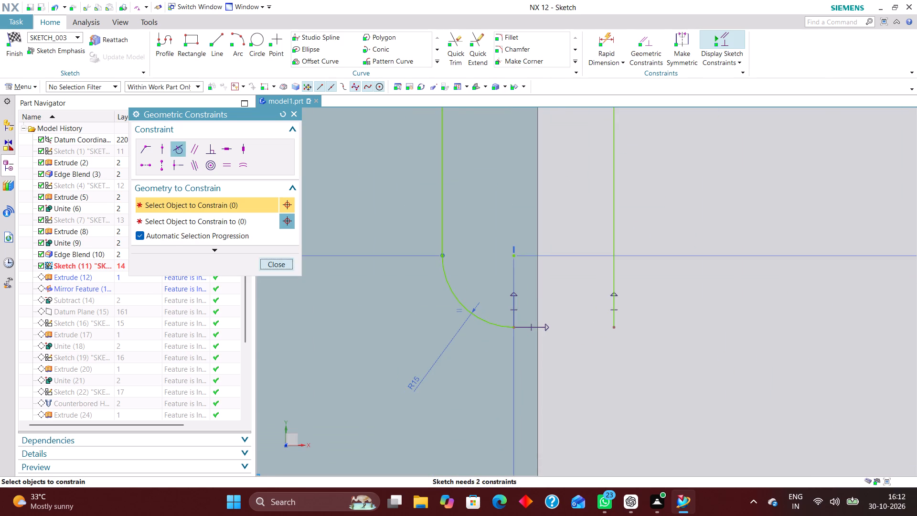
left_click(211, 42)
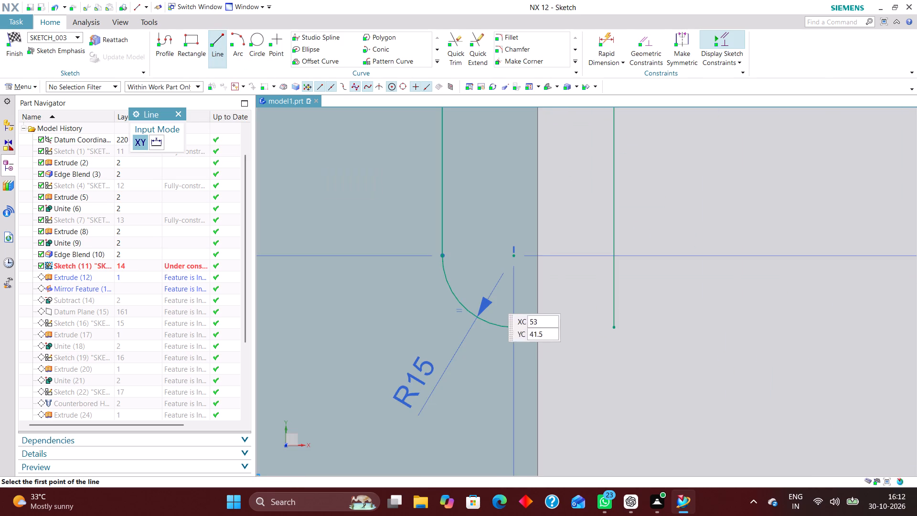
left_click(515, 327)
left_click(611, 327)
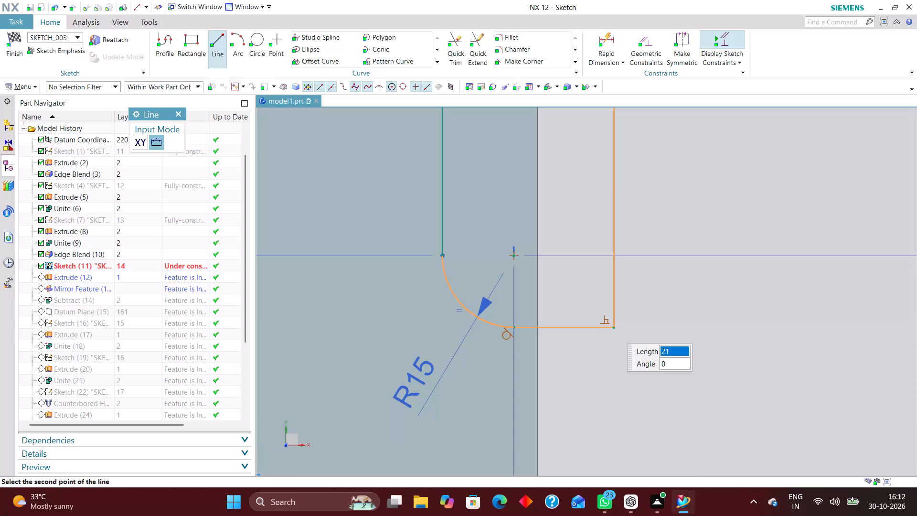
Check the redrawn cutout profile's constraint state and finish Sketch (11).
left_click(650, 41)
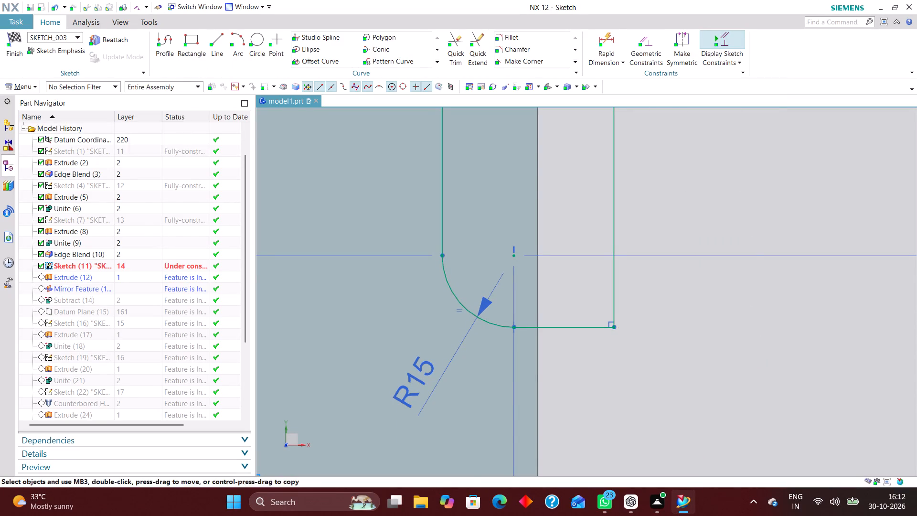
scroll(646, 163, "down", 6)
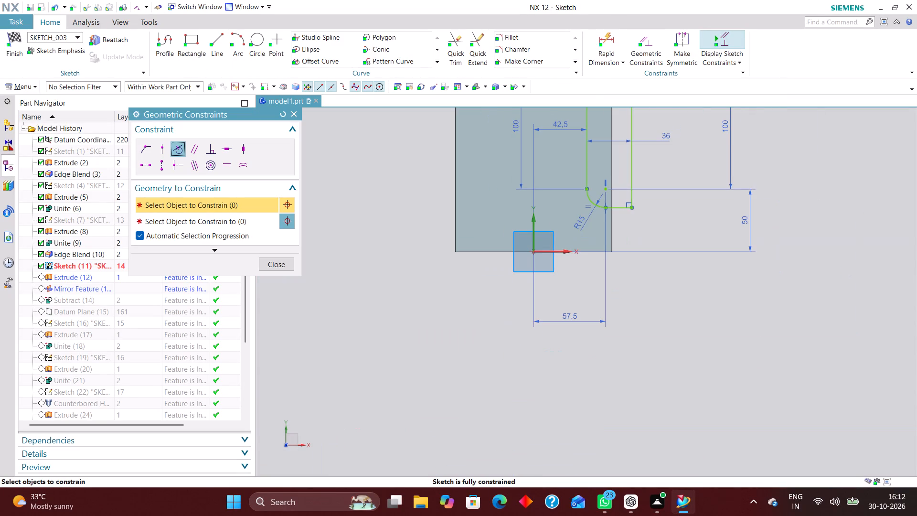
scroll(657, 156, "up", 4)
left_click(279, 263)
scroll(485, 311, "down", 4)
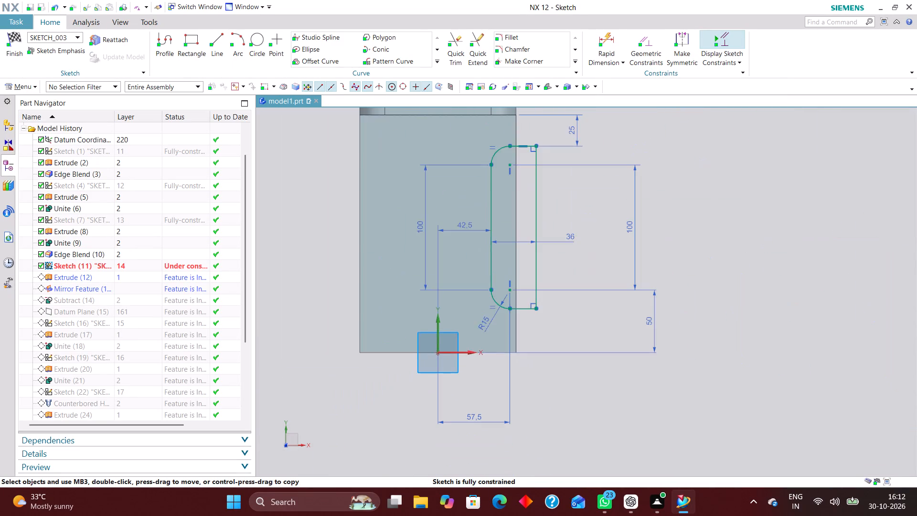
scroll(480, 298, "up", 2)
left_click(14, 40)
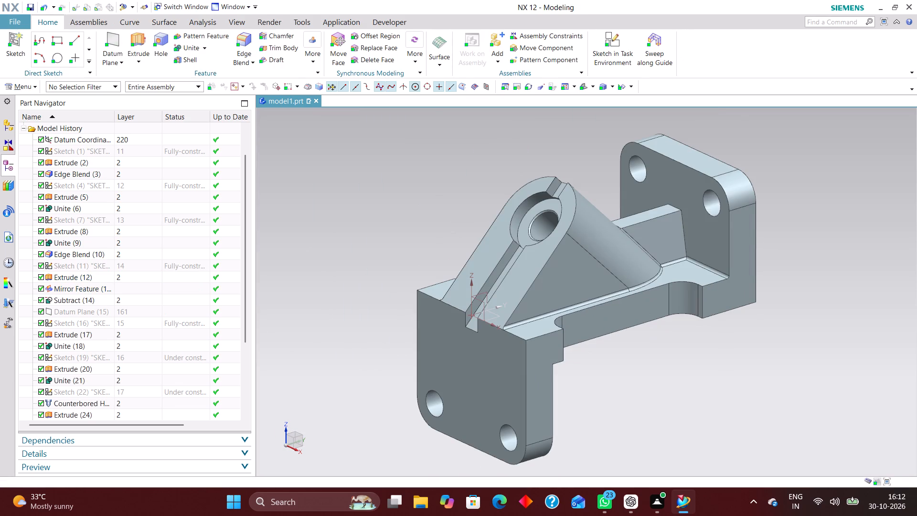
Reopen Sketch (19) with rollback and hide the bracket's solid body around the round-topped profile.
scroll(155, 231, "down", 5)
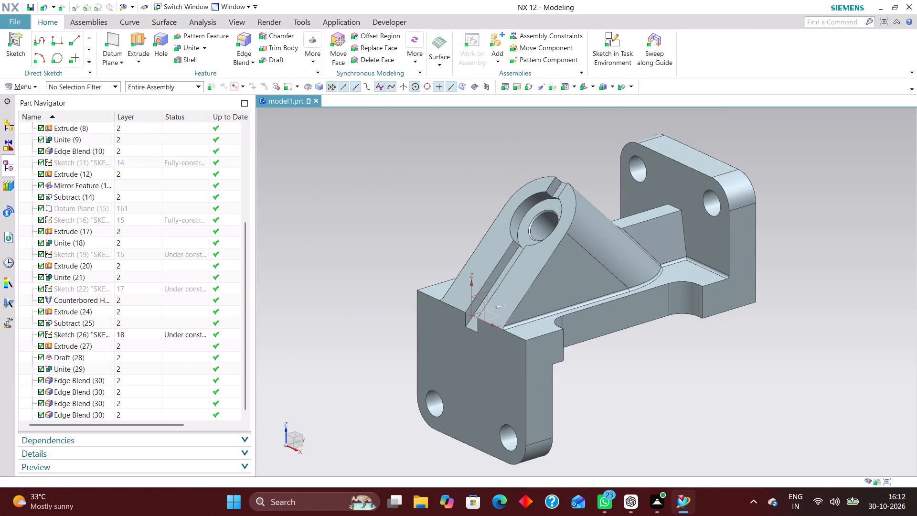
left_click(148, 256)
right_click(149, 255)
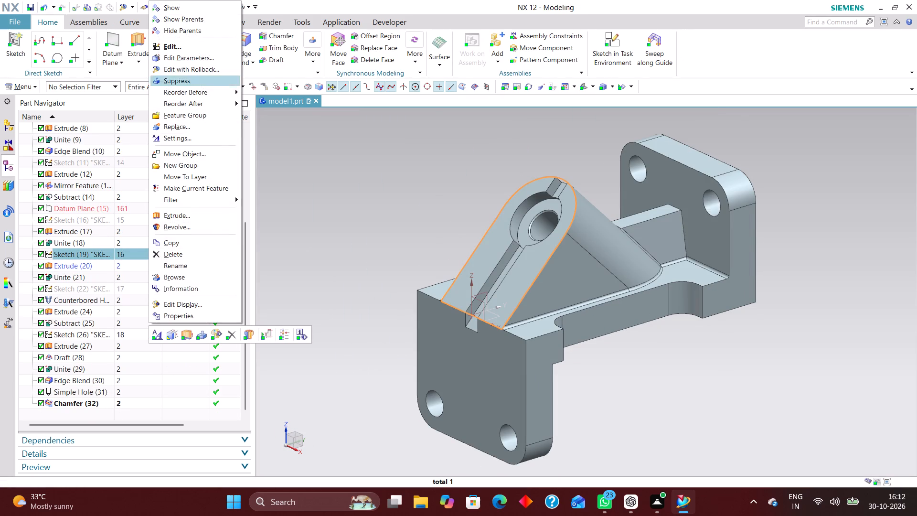
left_click(193, 73)
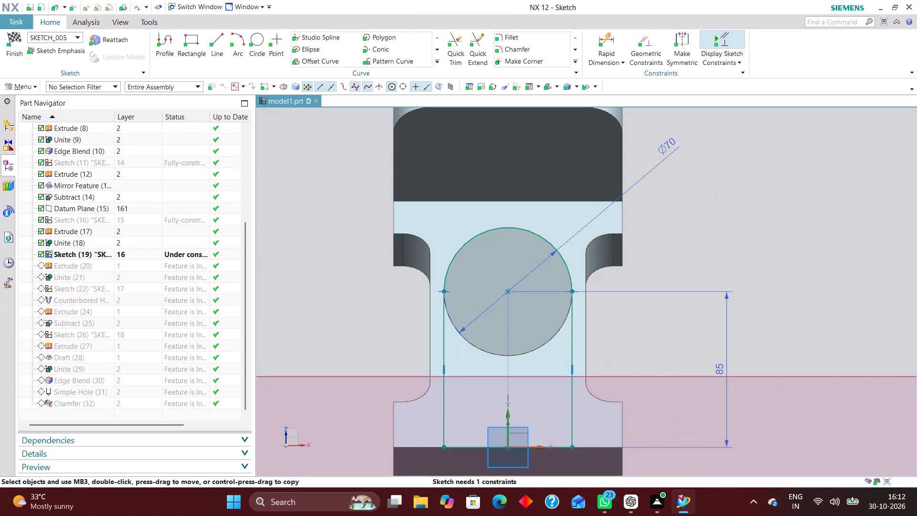
left_click(647, 46)
scroll(614, 139, "down", 2)
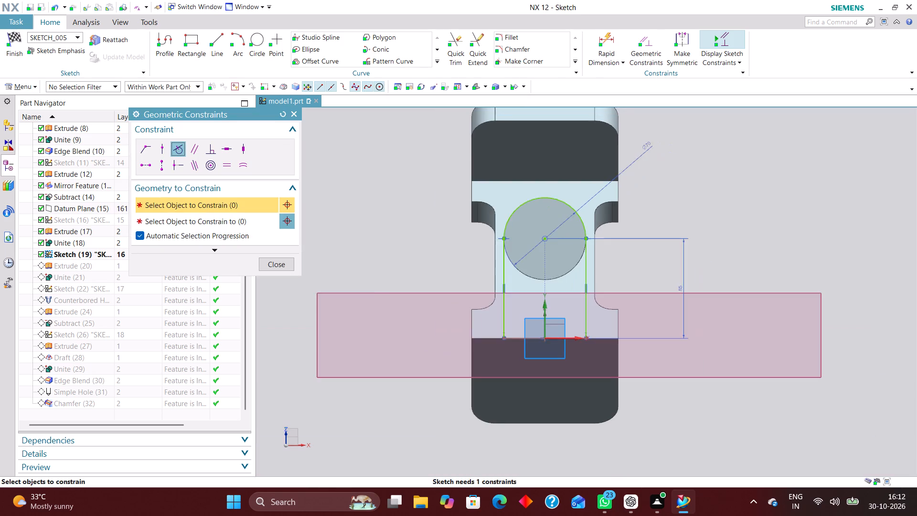
scroll(607, 152, "down", 1)
scroll(610, 302, "up", 2)
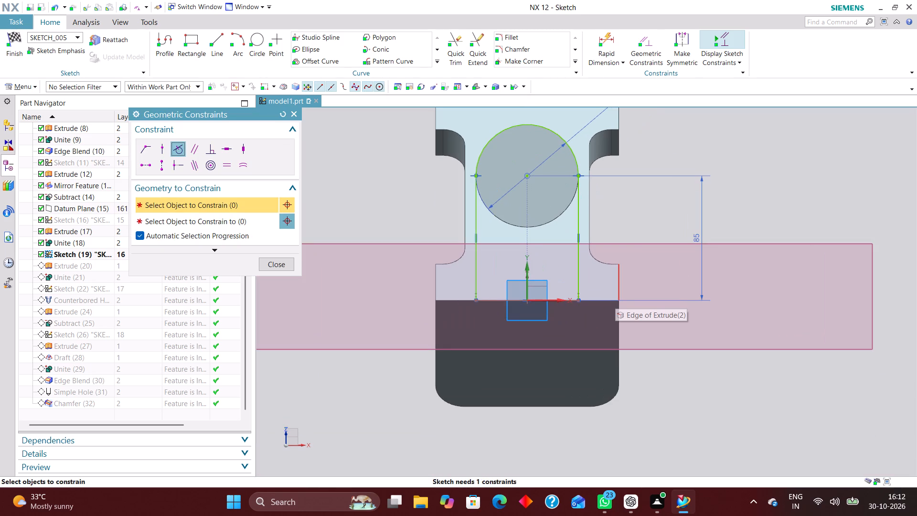
left_click(282, 266)
right_click_drag(569, 376, 573, 432)
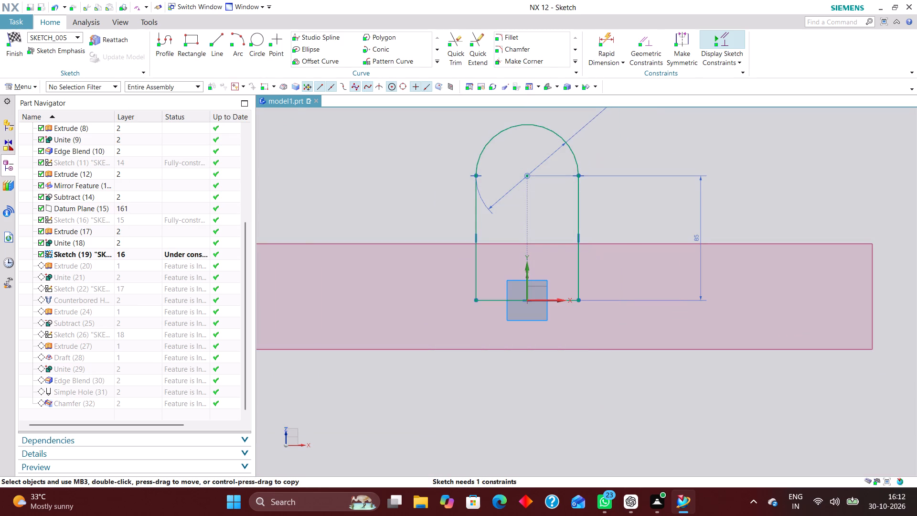
Constrain the midpoint of the round-topped profile's bottom line onto the sketch X axis and finish Sketch (19).
left_click(653, 44)
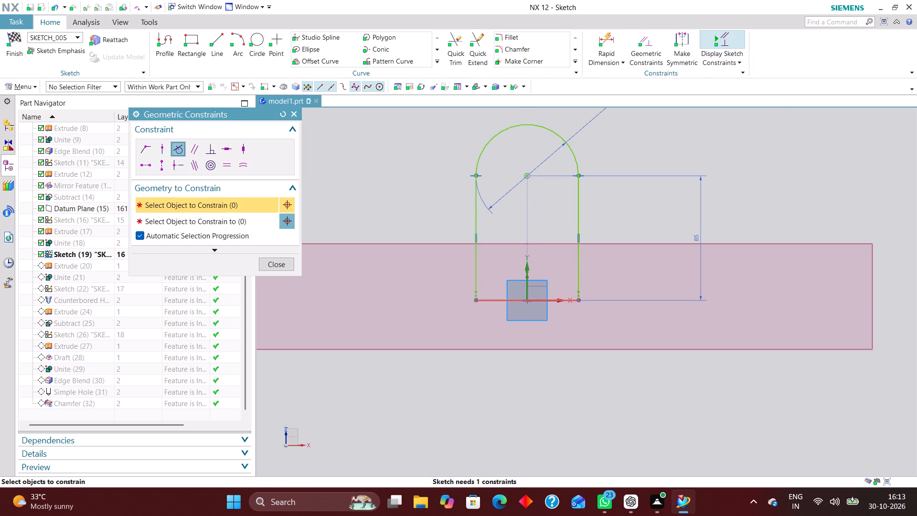
left_click(163, 149)
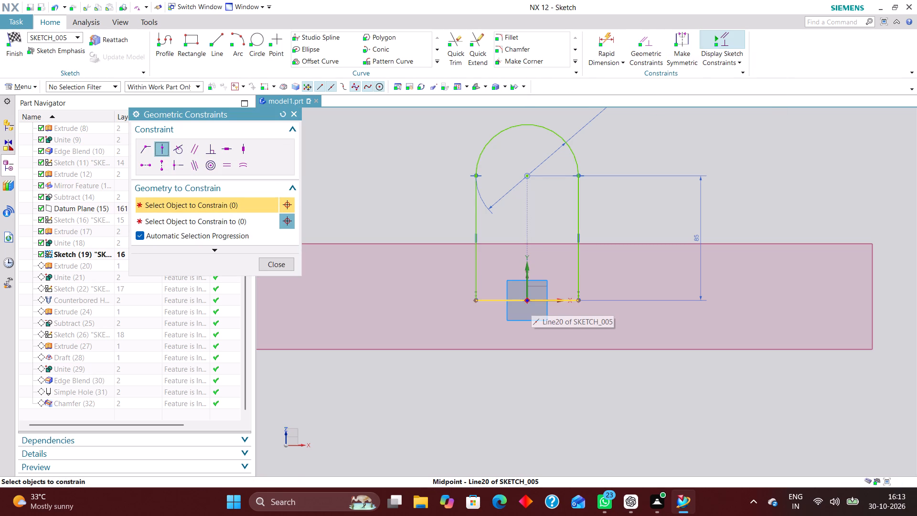
left_click(525, 302)
left_click(574, 309)
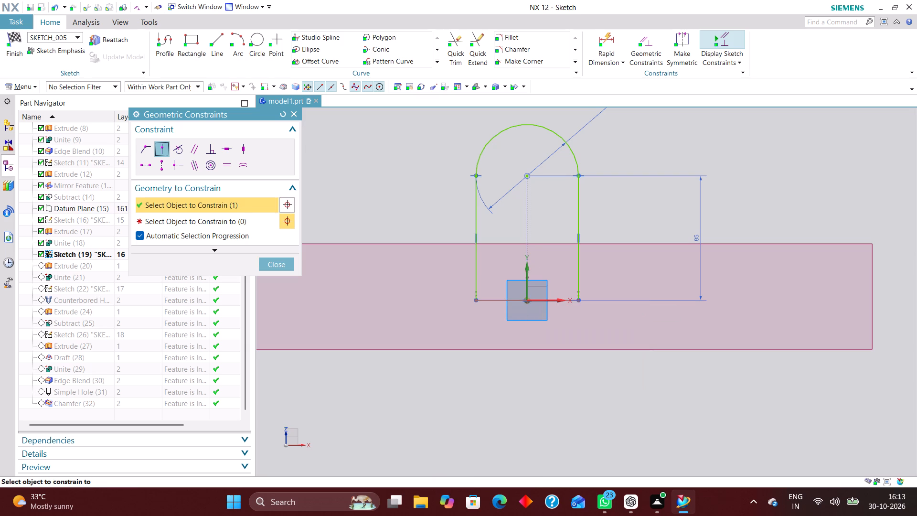
left_click(551, 301)
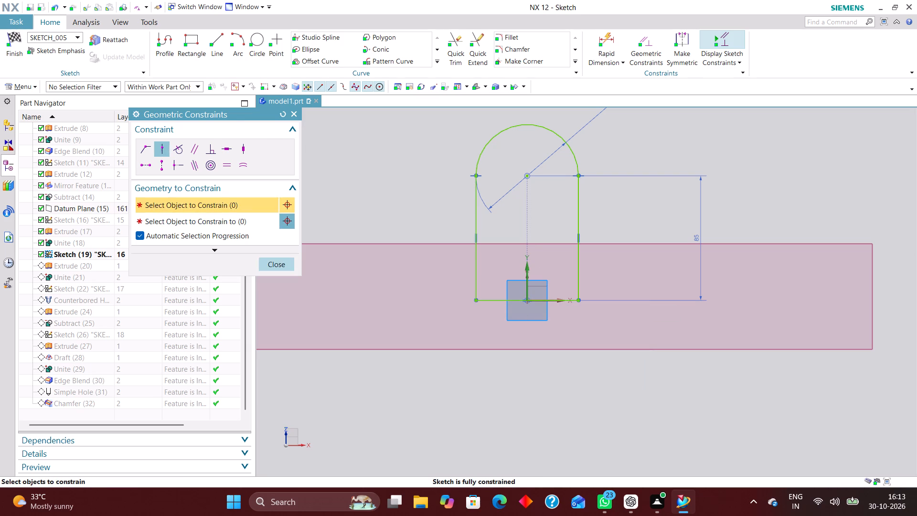
left_click(278, 263)
left_click(11, 40)
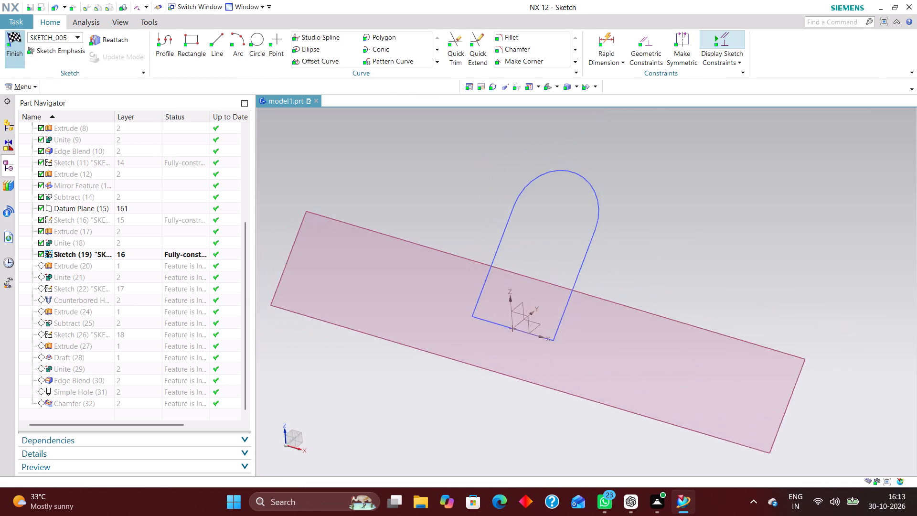
Show the hidden bracket body again through Extrude (20) and inspect the slotted boss end.
right_click(109, 264)
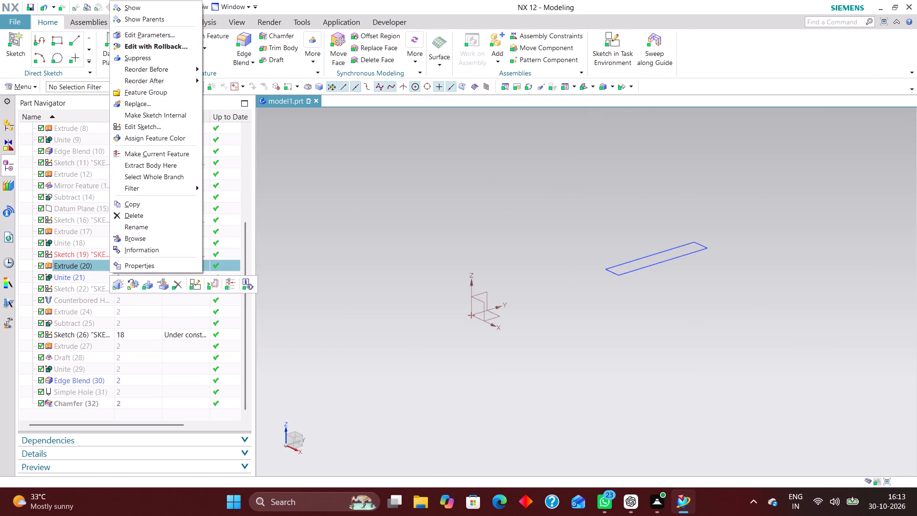
left_click(159, 7)
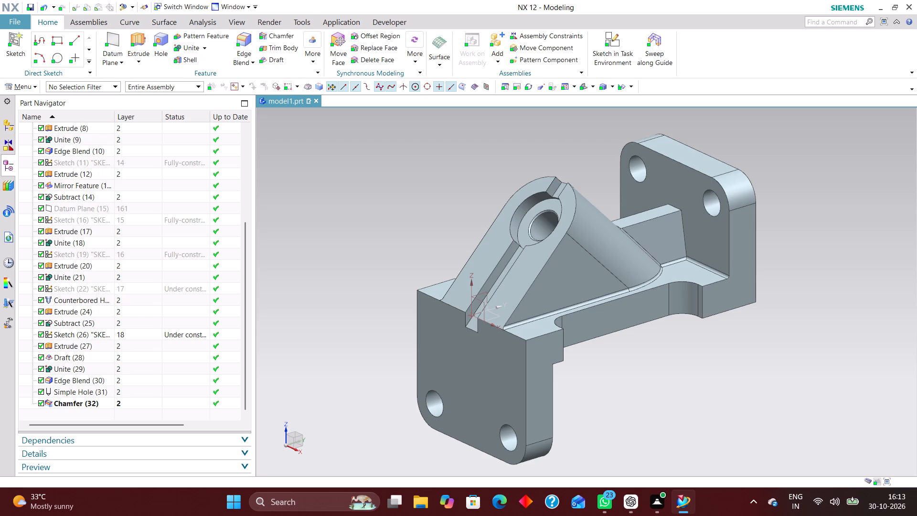
scroll(441, 304, "up", 7)
middle_click_drag(502, 298, 521, 333)
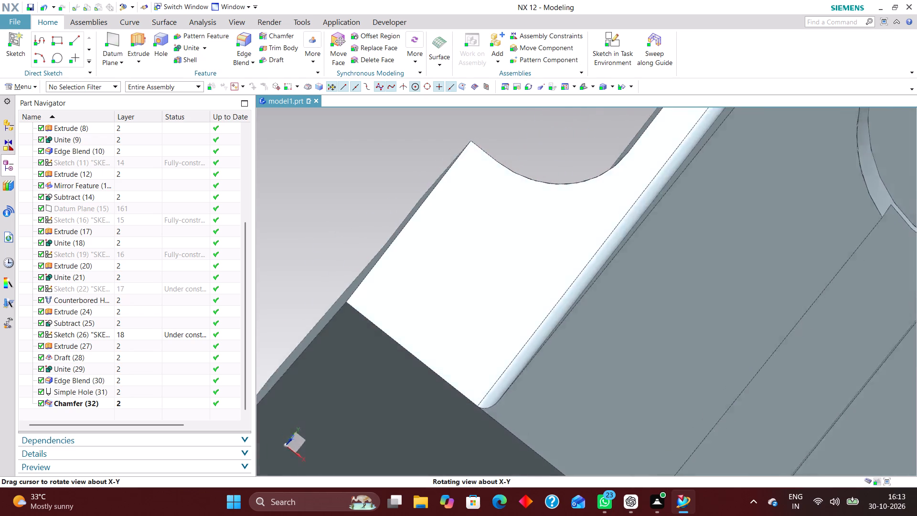
middle_click_drag(521, 333, 515, 318)
scroll(506, 267, "down", 5)
middle_click_drag(571, 321, 565, 310)
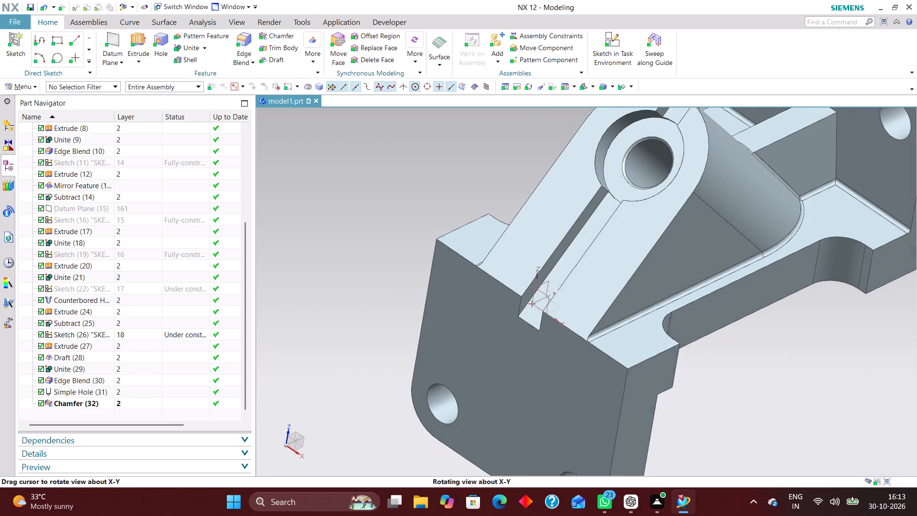
middle_click_drag(565, 310, 567, 312)
Reopen Sketch (22) with rollback, dimension the slot rectangle's bottom line from the X axis with an inferred rapid dimension, and finish the sketch.
left_click(131, 291)
right_click(132, 289)
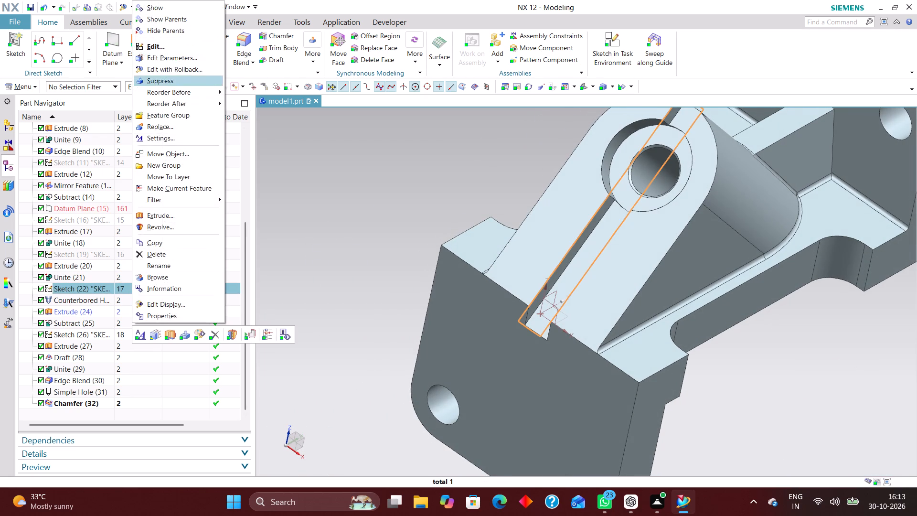
left_click(210, 69)
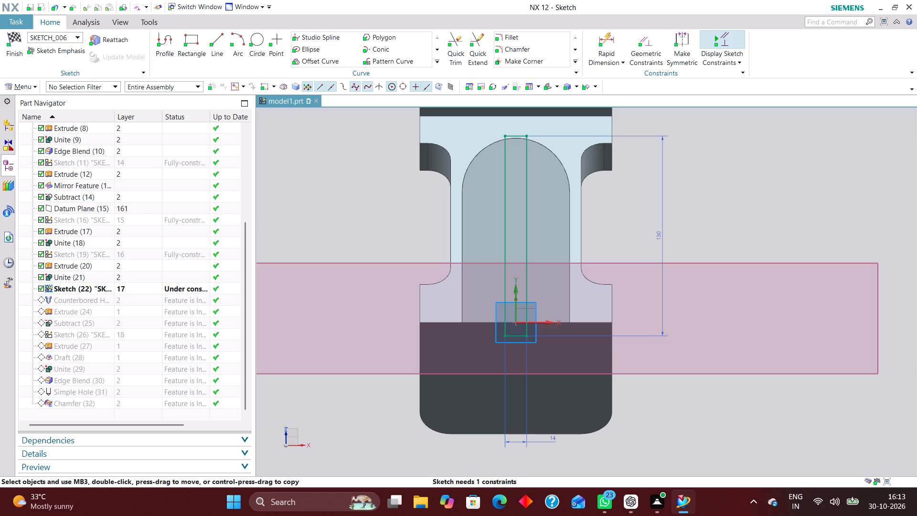
left_click(646, 36)
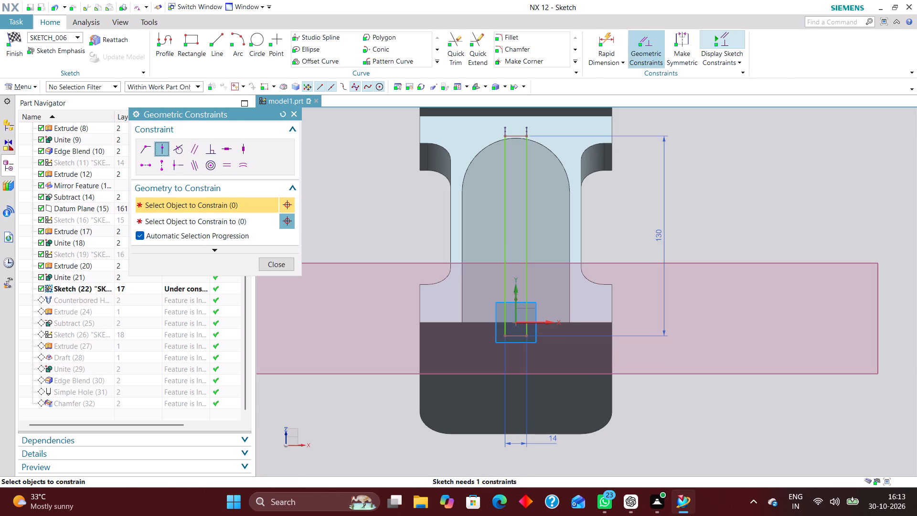
left_click(609, 44)
scroll(497, 346, "up", 4)
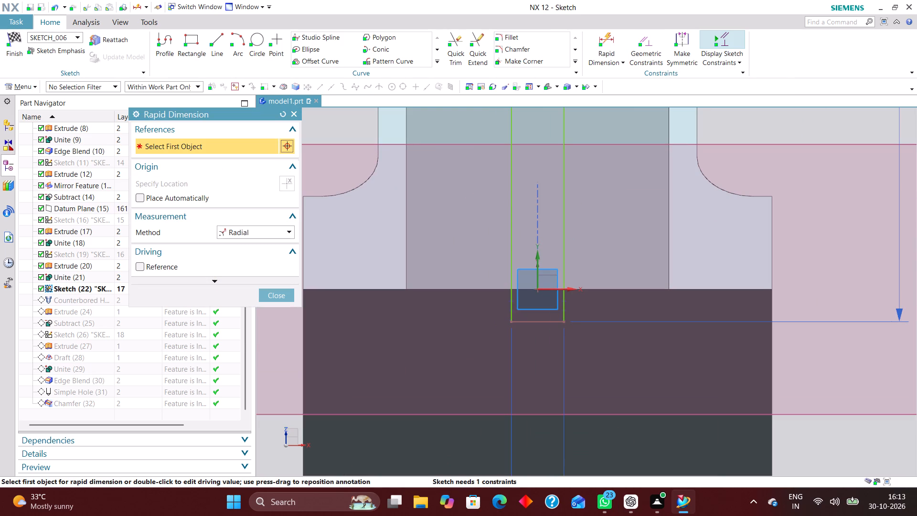
left_click(268, 227)
left_click(261, 243)
scroll(549, 298, "up", 2)
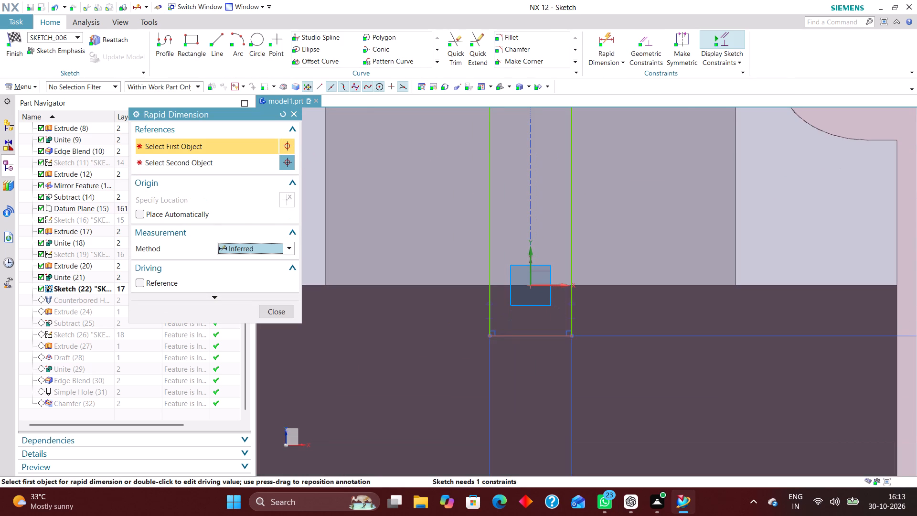
left_click(558, 286)
left_click(541, 336)
scroll(515, 346, "down", 3)
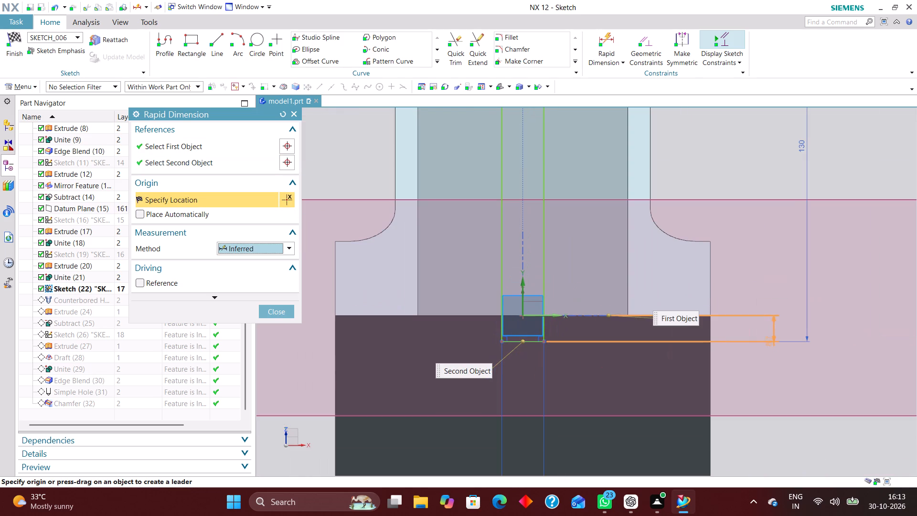
left_click(764, 327)
left_click(282, 310)
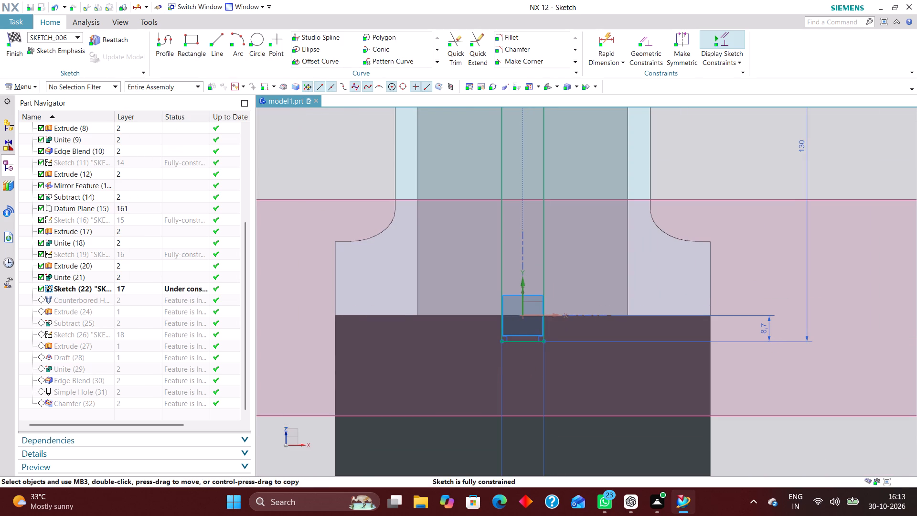
left_click(12, 33)
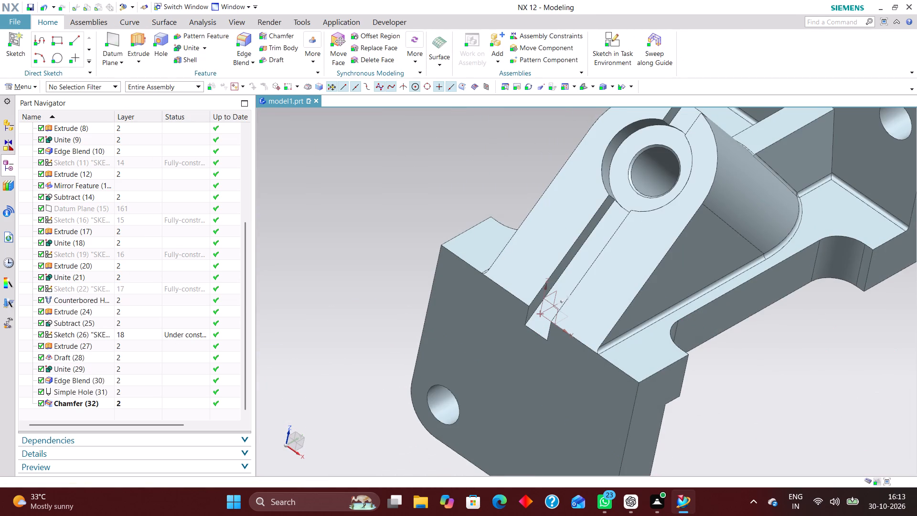
Open Sketch (26) for editing with rollback.
scroll(143, 322, "down", 3)
left_click(146, 333)
right_click(149, 333)
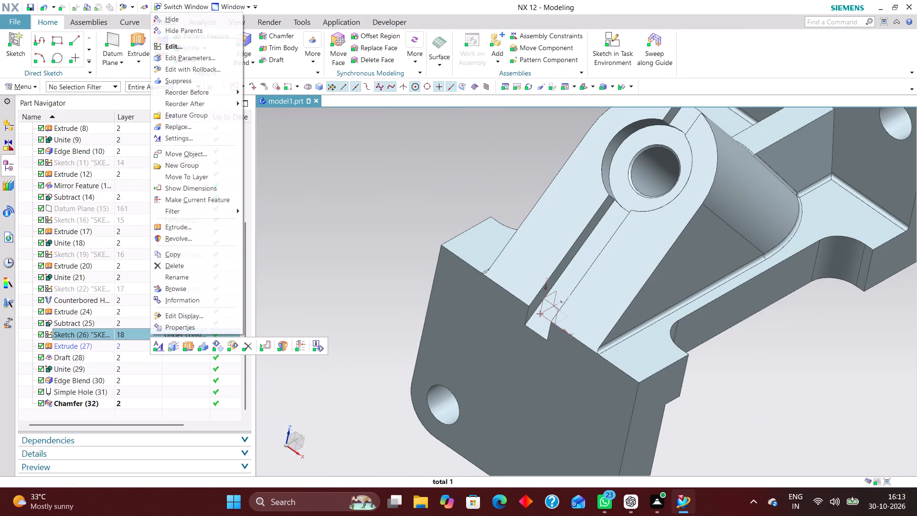
left_click(225, 66)
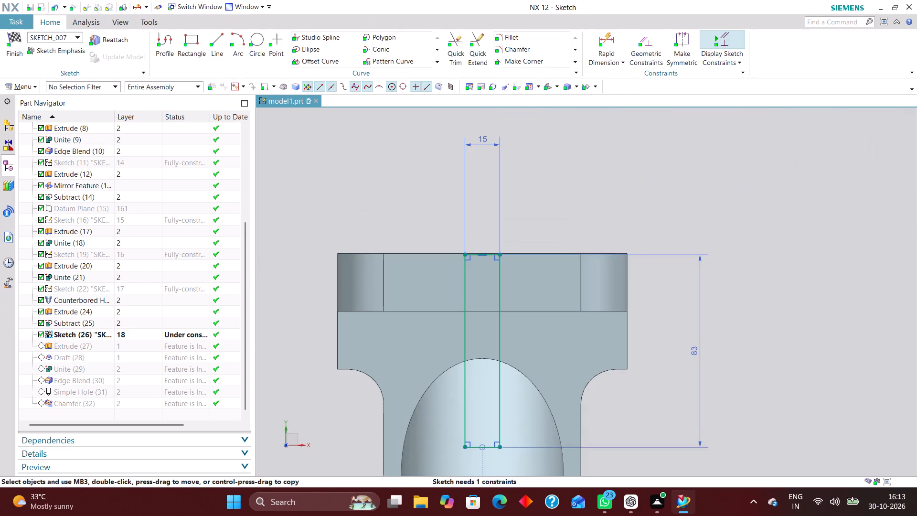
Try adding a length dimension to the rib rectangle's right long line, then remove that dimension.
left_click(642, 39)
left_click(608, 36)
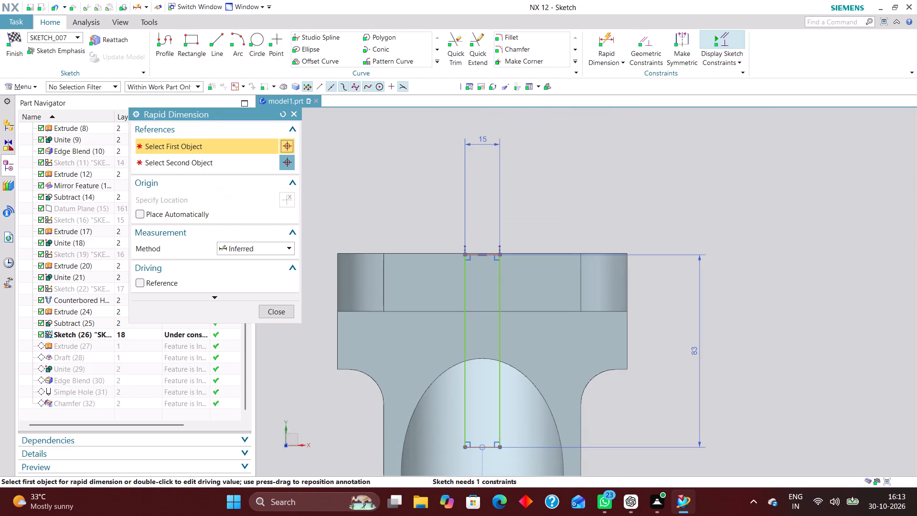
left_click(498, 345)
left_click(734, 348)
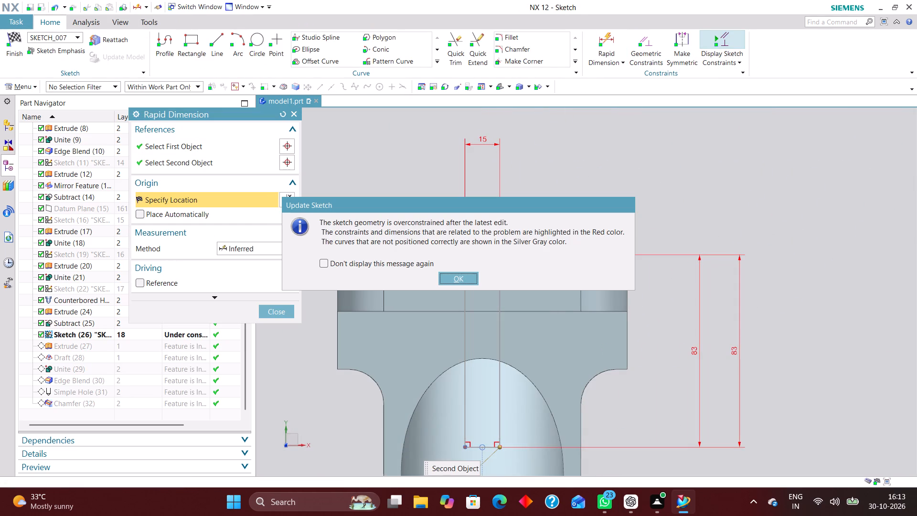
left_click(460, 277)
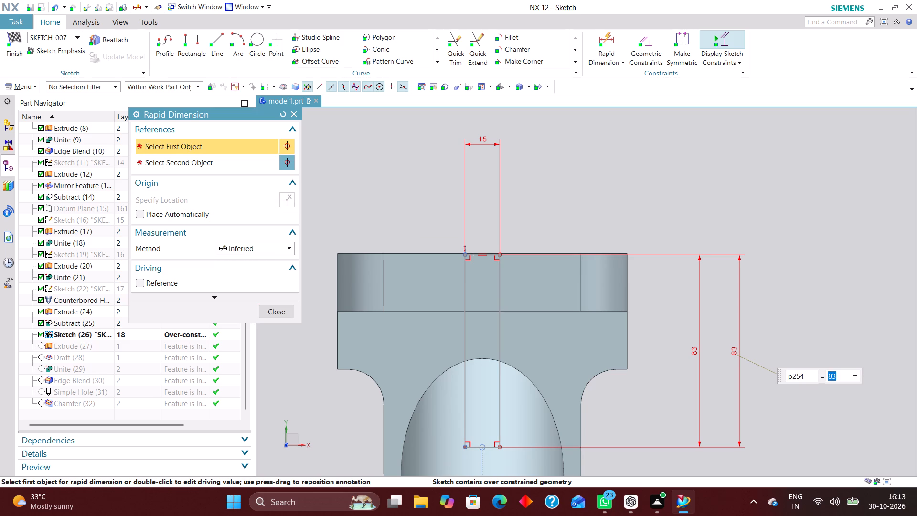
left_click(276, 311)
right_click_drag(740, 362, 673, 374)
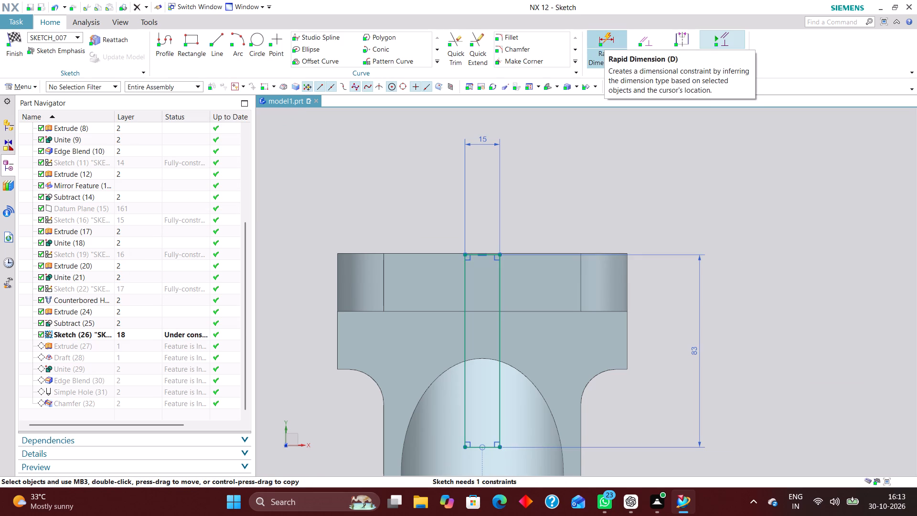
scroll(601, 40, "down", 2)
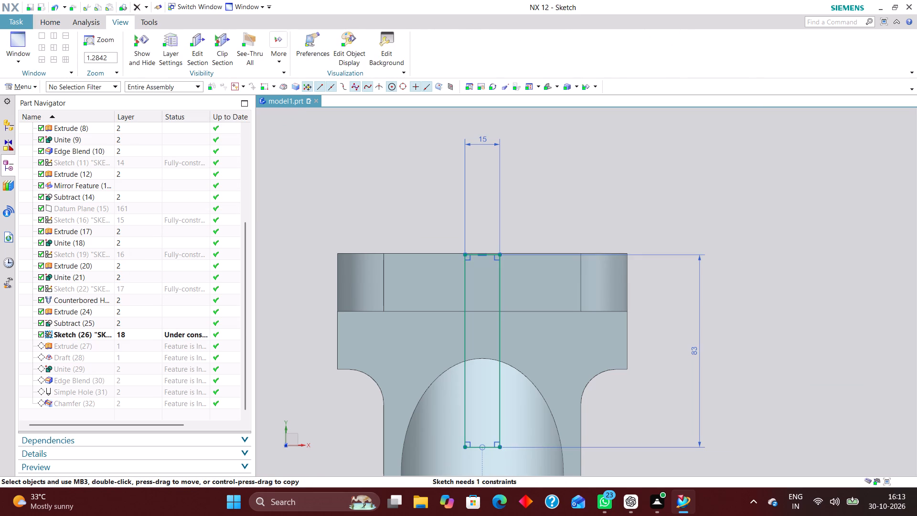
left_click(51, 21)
Dimension the rib rectangle's bottom line from the X axis with an inferred rapid dimension, and finish Sketch (26).
scroll(568, 217, "down", 4)
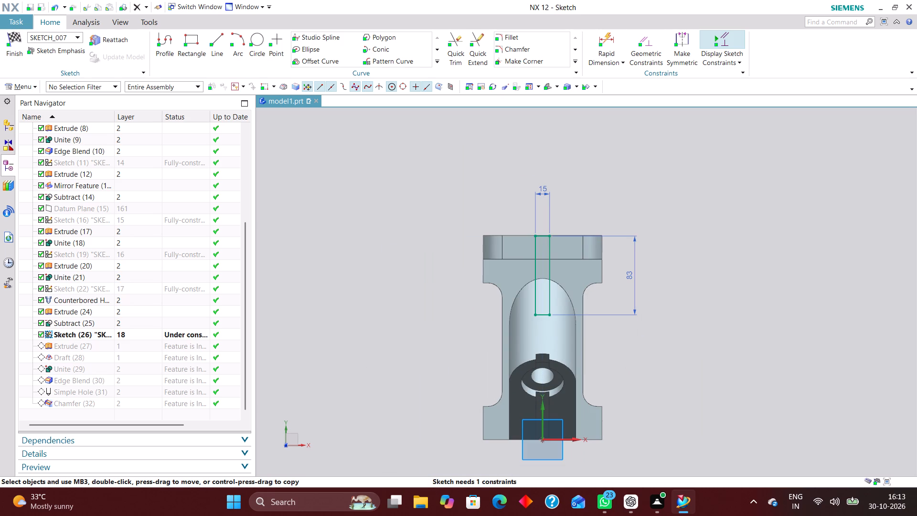
left_click(641, 41)
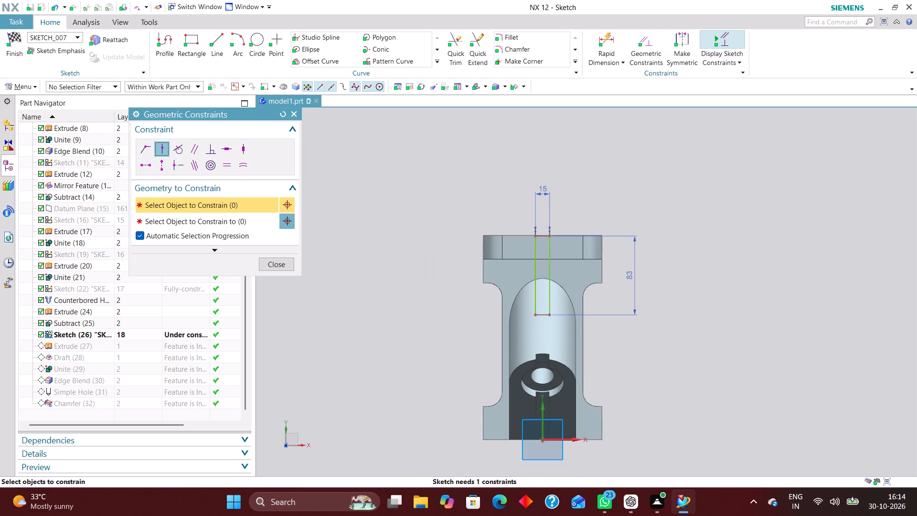
left_click(609, 39)
scroll(533, 310, "up", 3)
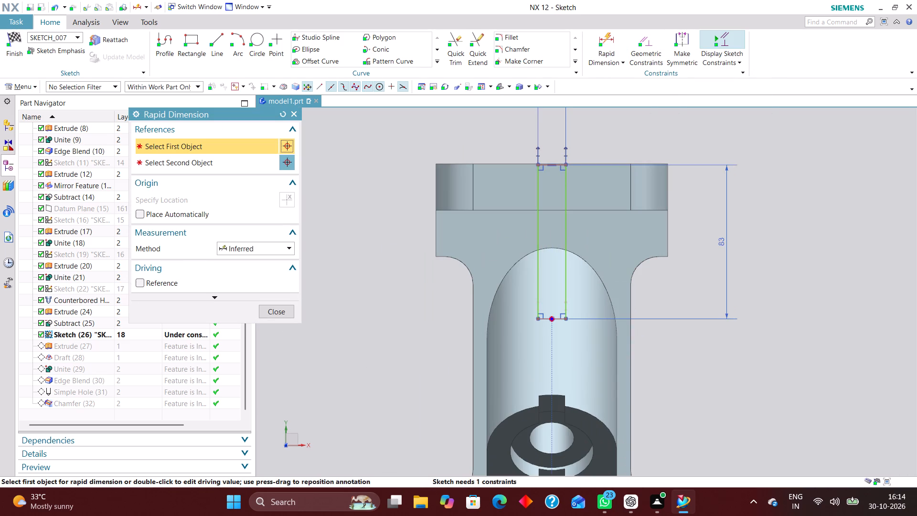
scroll(545, 241, "down", 2)
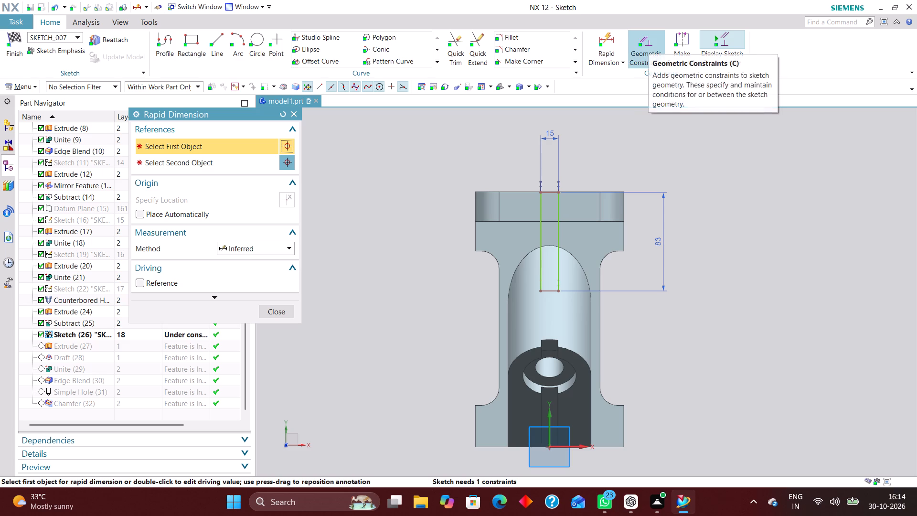
left_click(581, 449)
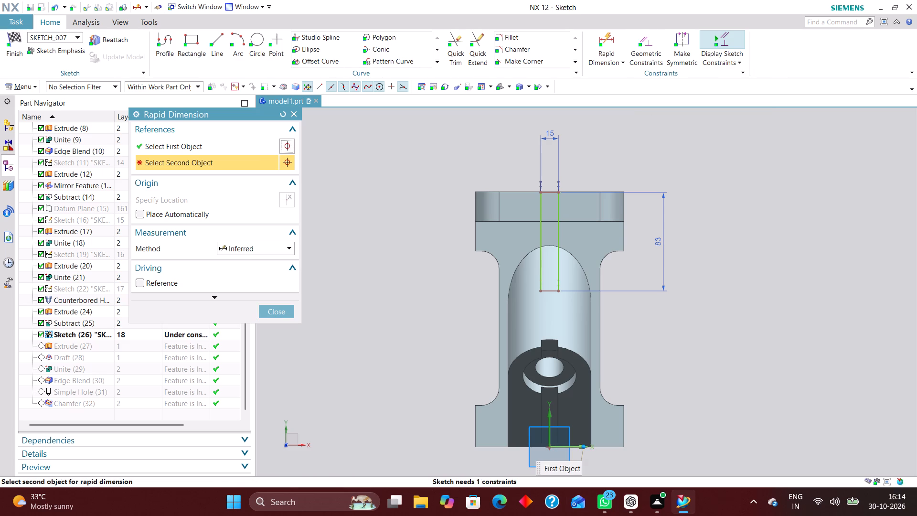
left_click(557, 291)
left_click(677, 353)
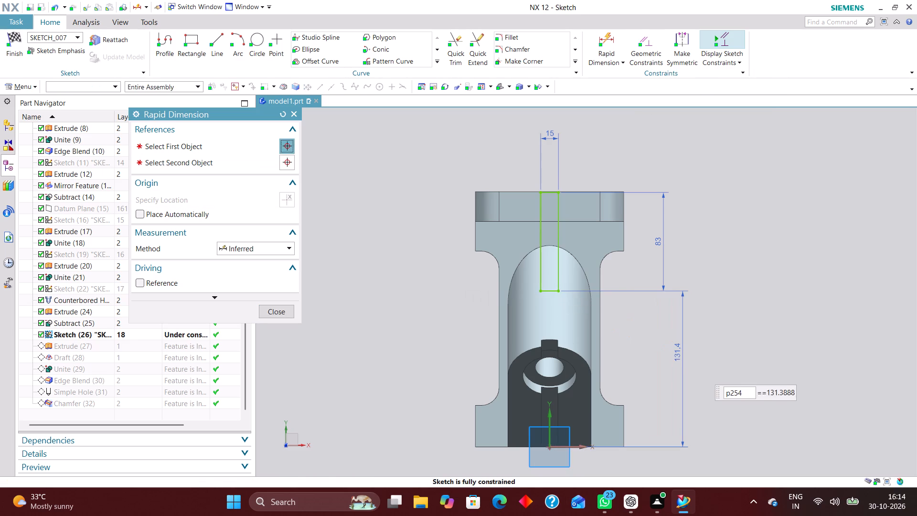
left_click(278, 309)
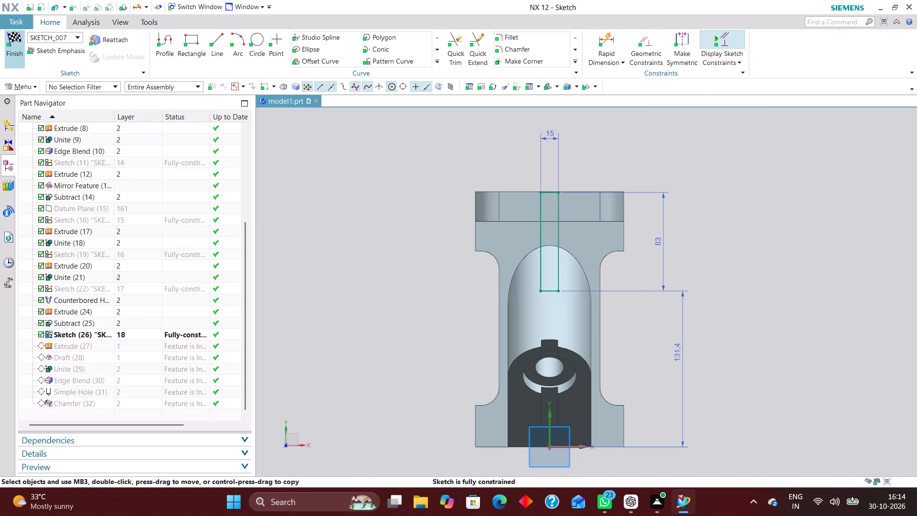
left_click(15, 37)
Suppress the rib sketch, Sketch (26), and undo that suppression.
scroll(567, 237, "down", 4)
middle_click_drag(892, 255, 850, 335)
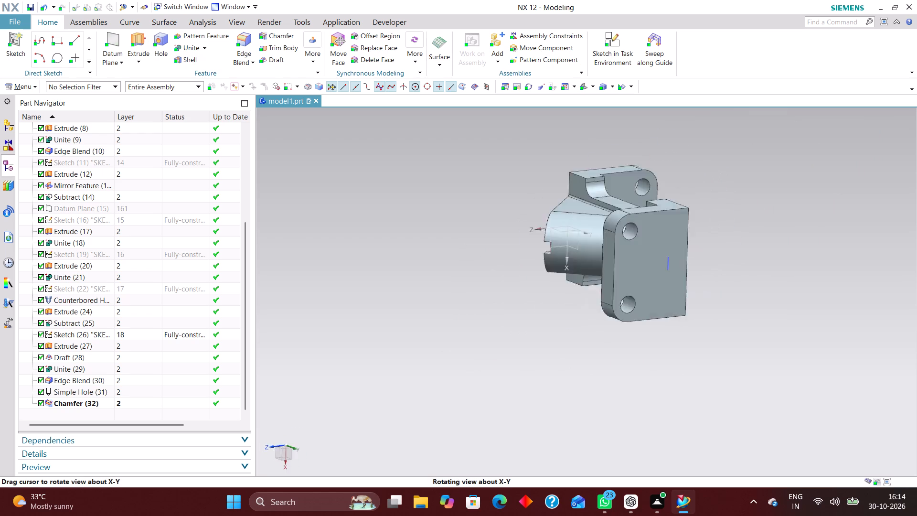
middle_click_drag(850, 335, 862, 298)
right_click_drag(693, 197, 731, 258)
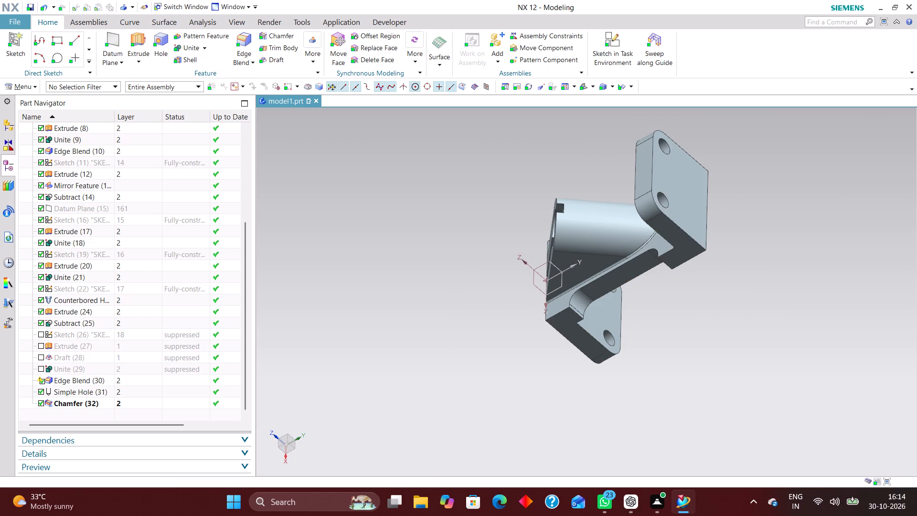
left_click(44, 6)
Hide the rib sketch, Sketch (26).
left_click(109, 332)
right_click(115, 332)
right_click(140, 334)
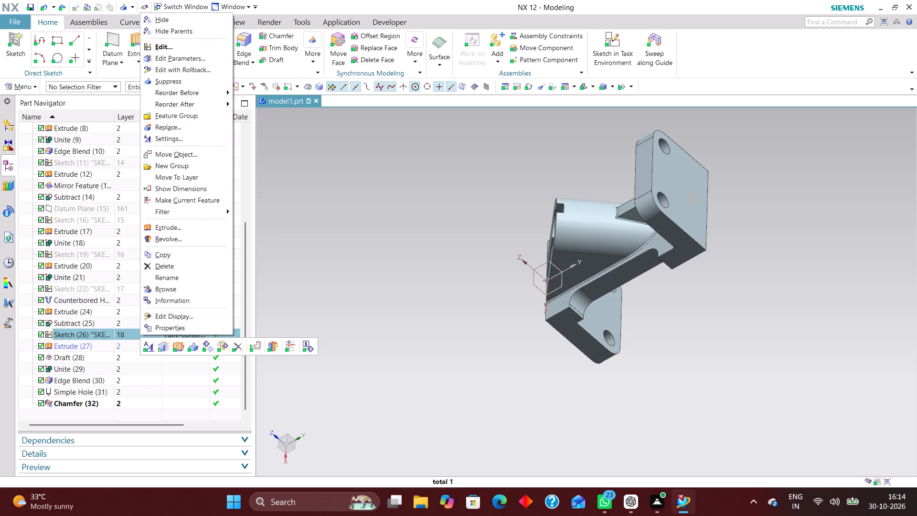
left_click(175, 20)
Examine the completed bracket from several sides, ending in the isometric view.
scroll(436, 274, "up", 1)
middle_click_drag(455, 267, 528, 245)
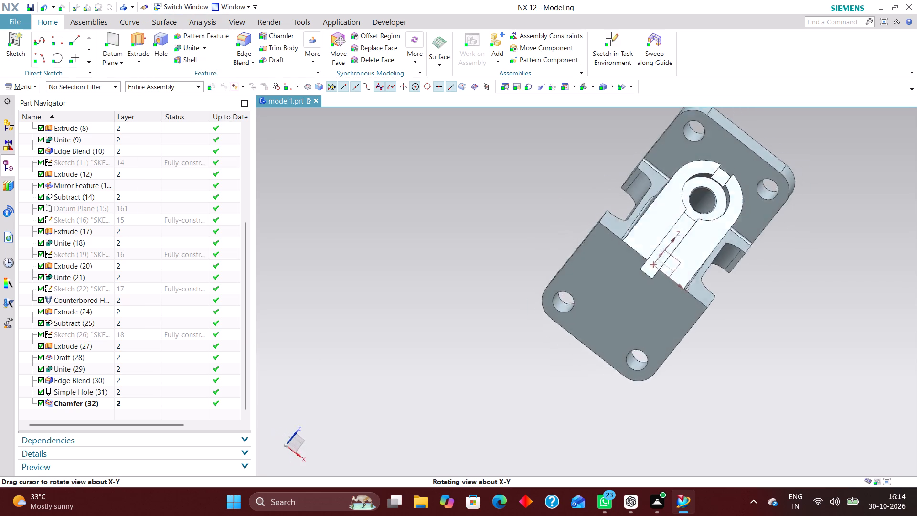
middle_click_drag(528, 245, 445, 257)
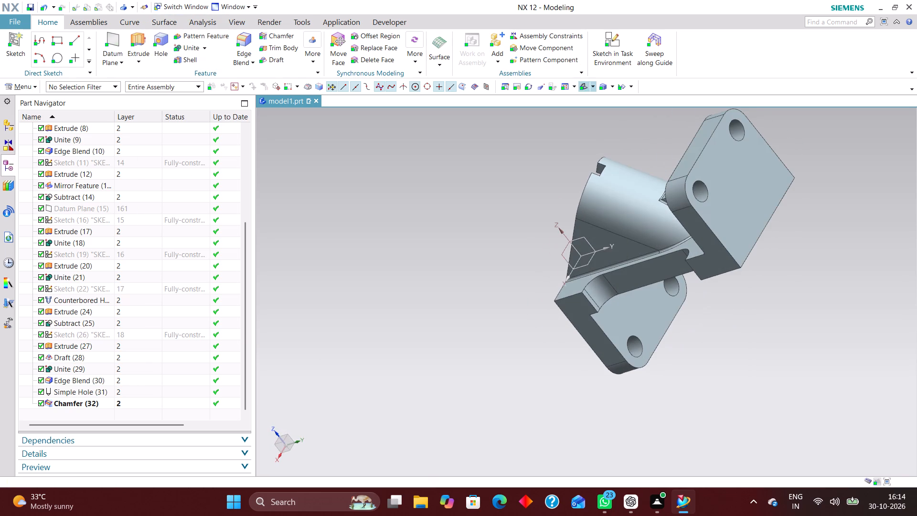
left_click(584, 87)
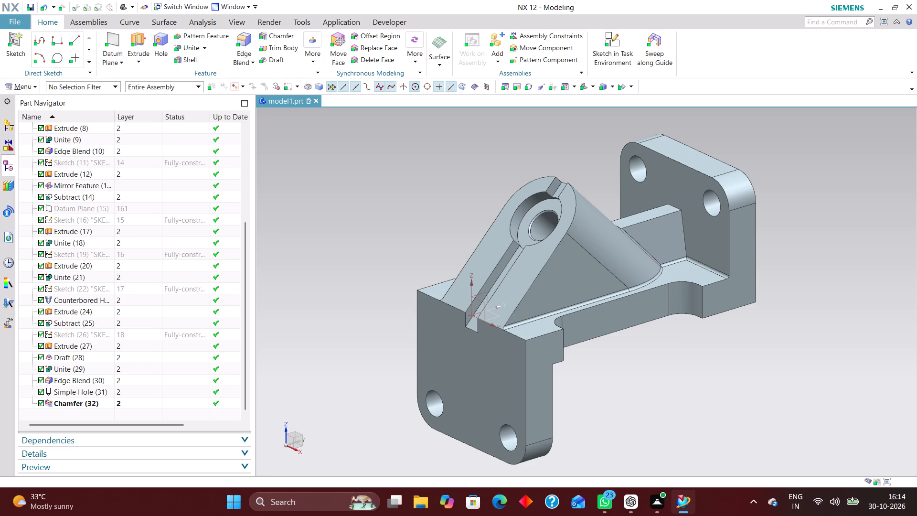
scroll(623, 376, "down", 1)
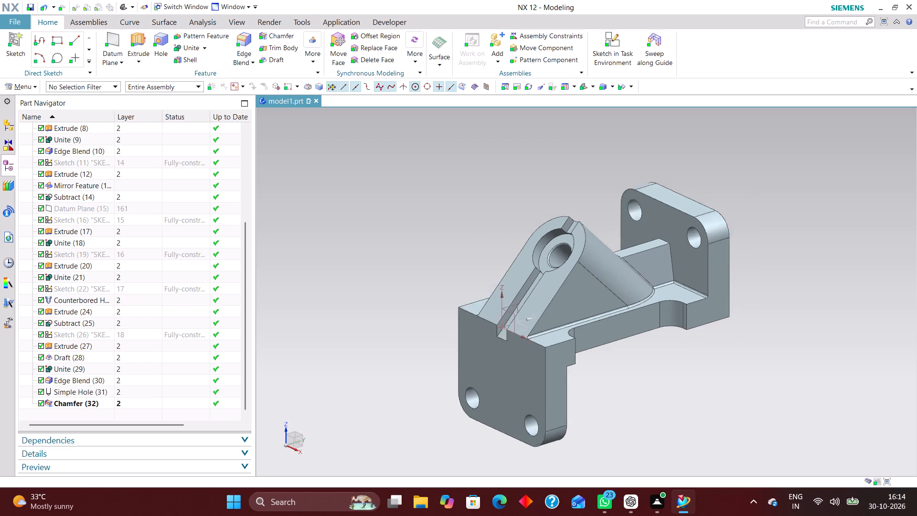
scroll(624, 376, "down", 1)
scroll(628, 376, "up", 2)
left_click(584, 86)
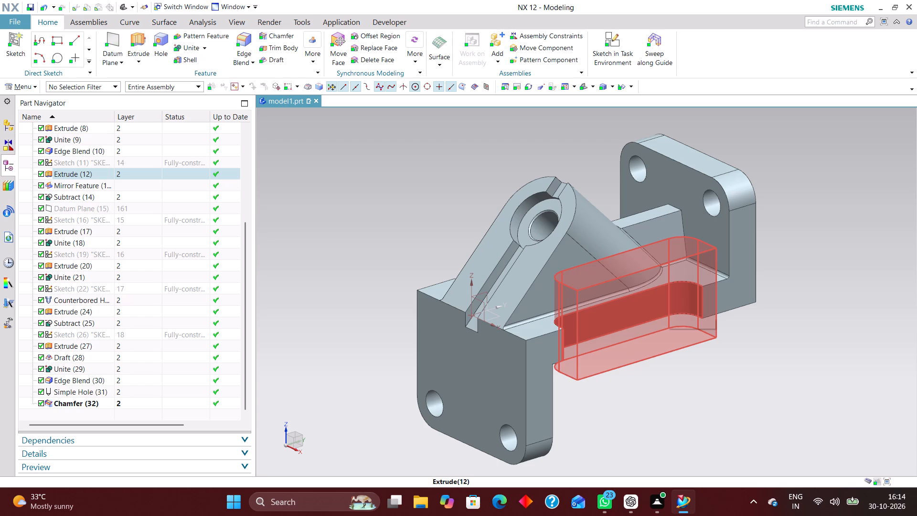
key("End")
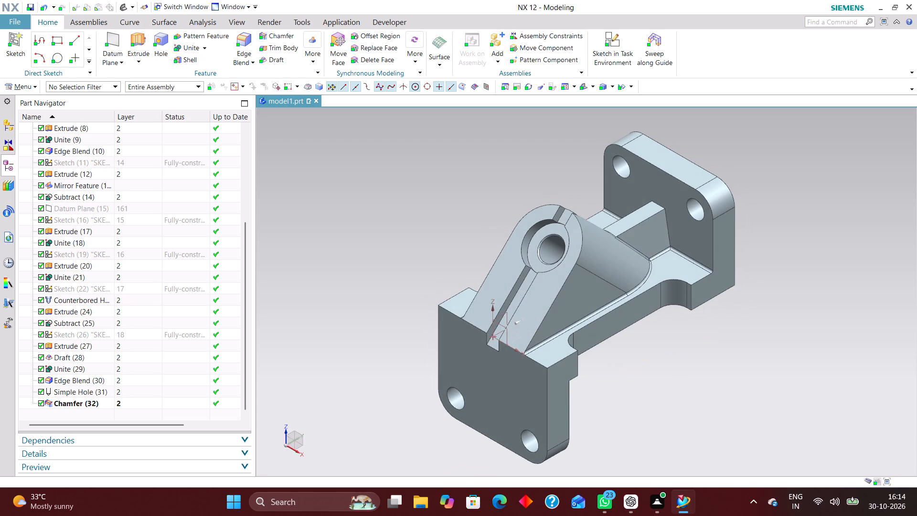
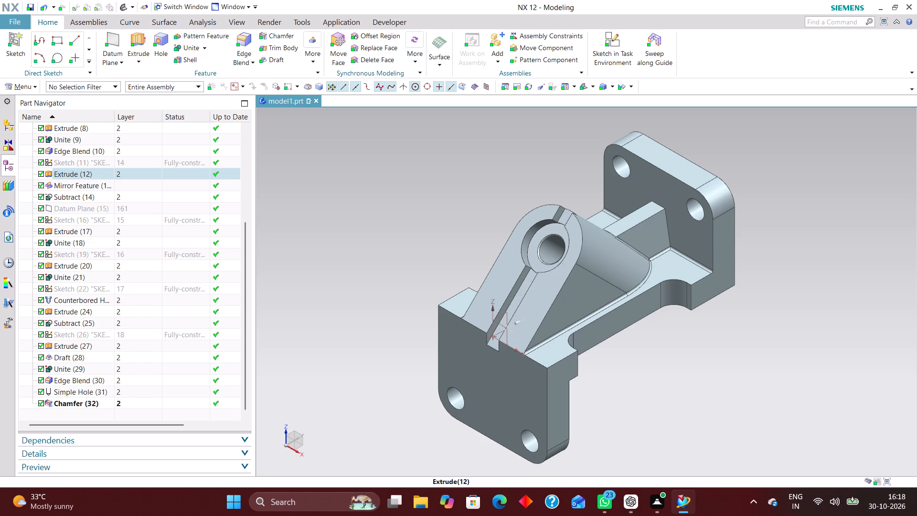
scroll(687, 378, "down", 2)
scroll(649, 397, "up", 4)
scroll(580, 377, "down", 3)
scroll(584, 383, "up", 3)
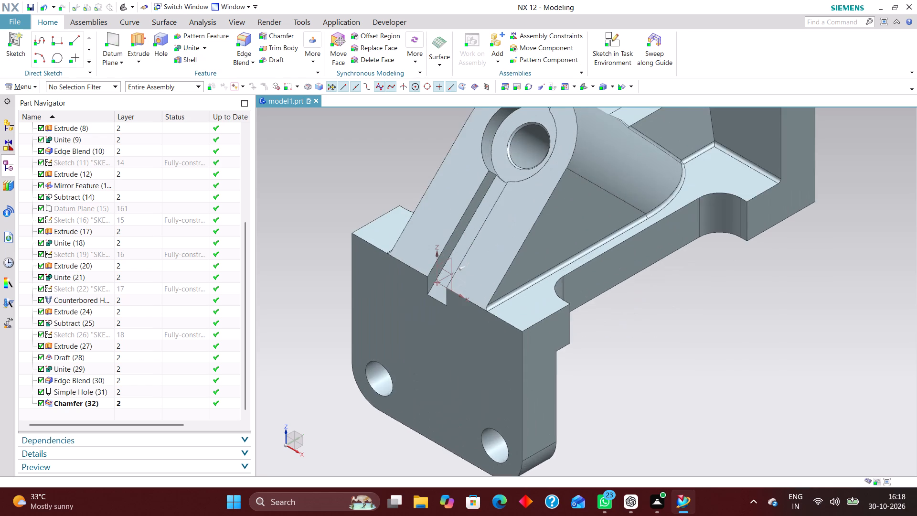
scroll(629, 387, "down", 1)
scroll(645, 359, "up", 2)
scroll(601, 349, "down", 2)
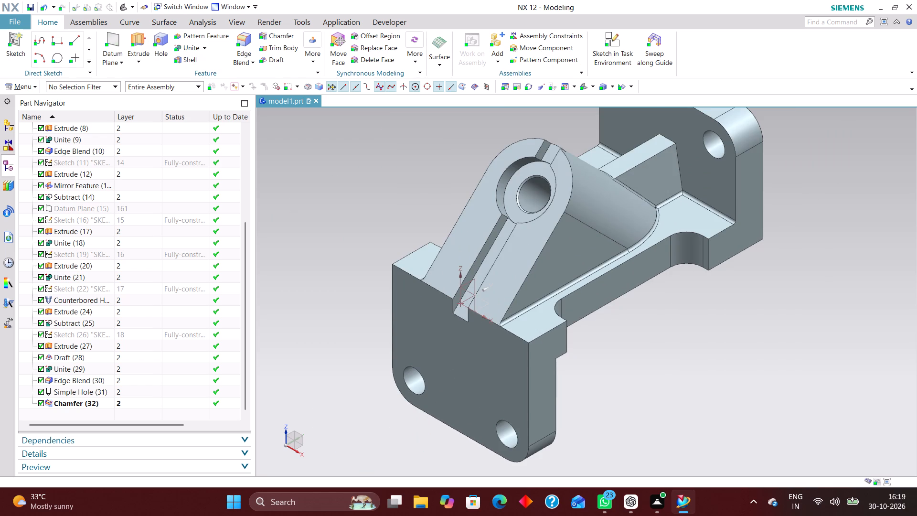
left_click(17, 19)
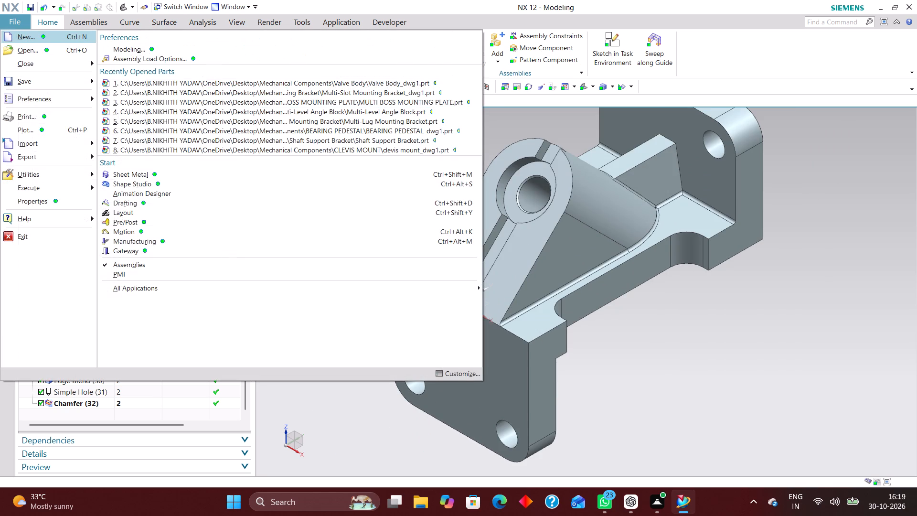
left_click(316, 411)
Assign the library material Steel to the bracket's solid body.
left_click(32, 81)
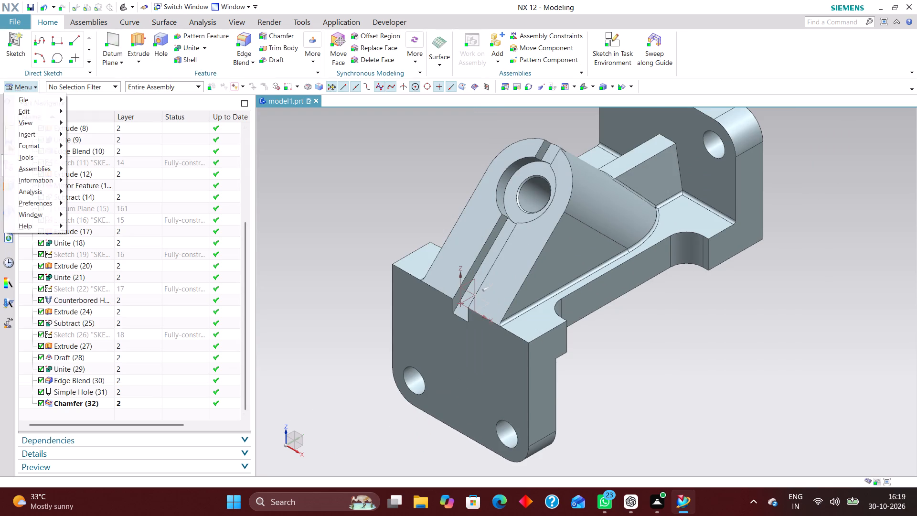
left_click(32, 153)
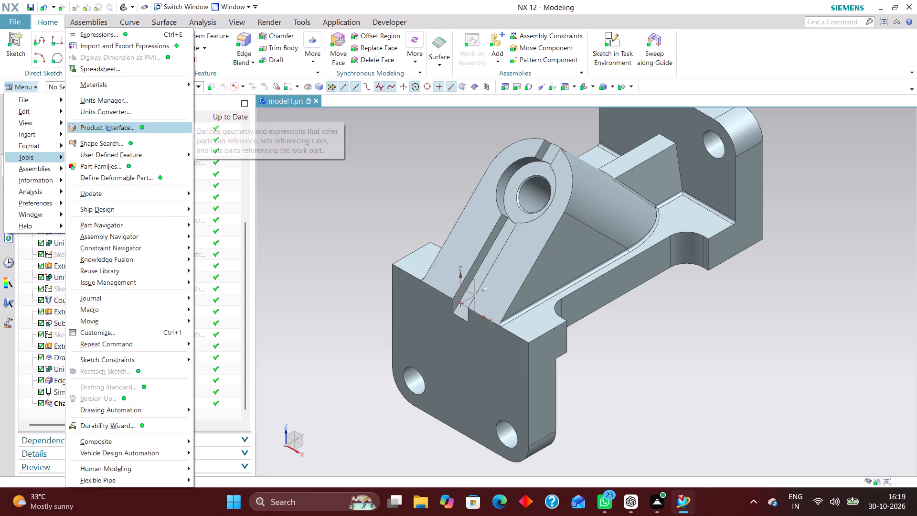
left_click(121, 90)
left_click(235, 89)
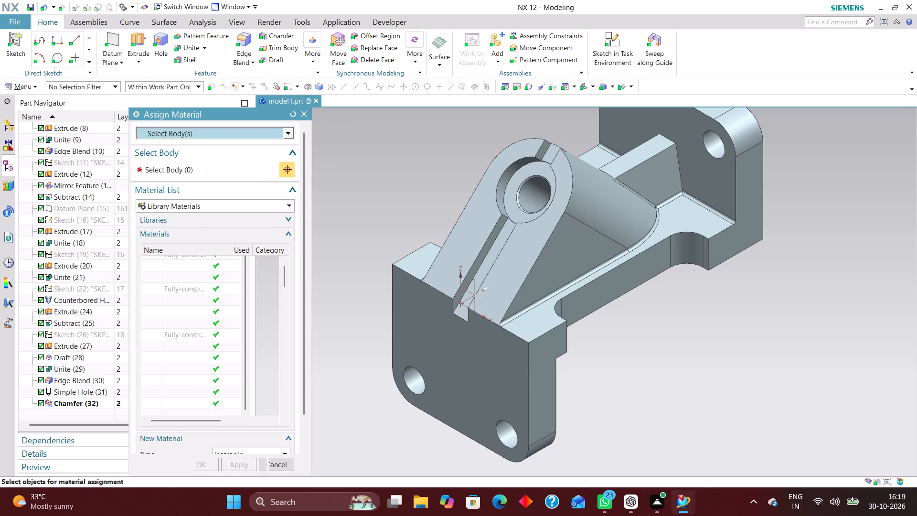
left_click(534, 227)
scroll(182, 319, "down", 7)
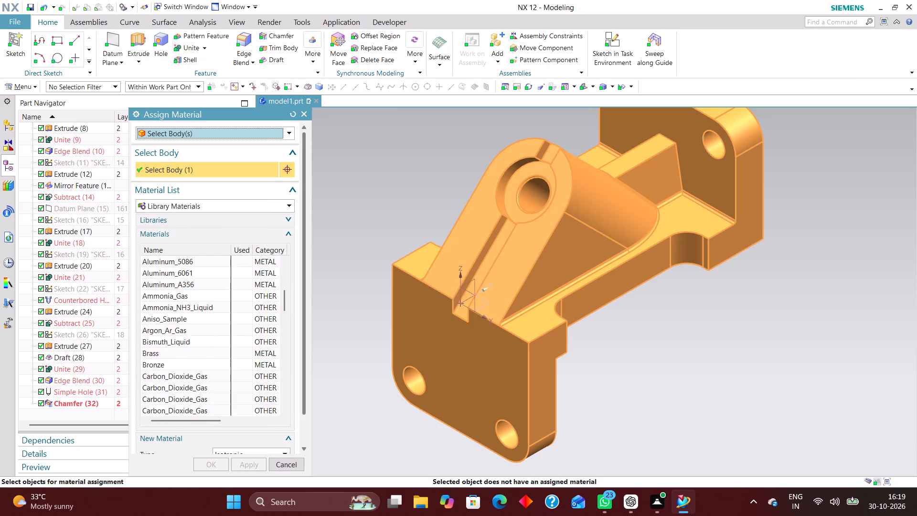
scroll(170, 336, "down", 20)
scroll(170, 336, "down", 4)
scroll(169, 370, "up", 3)
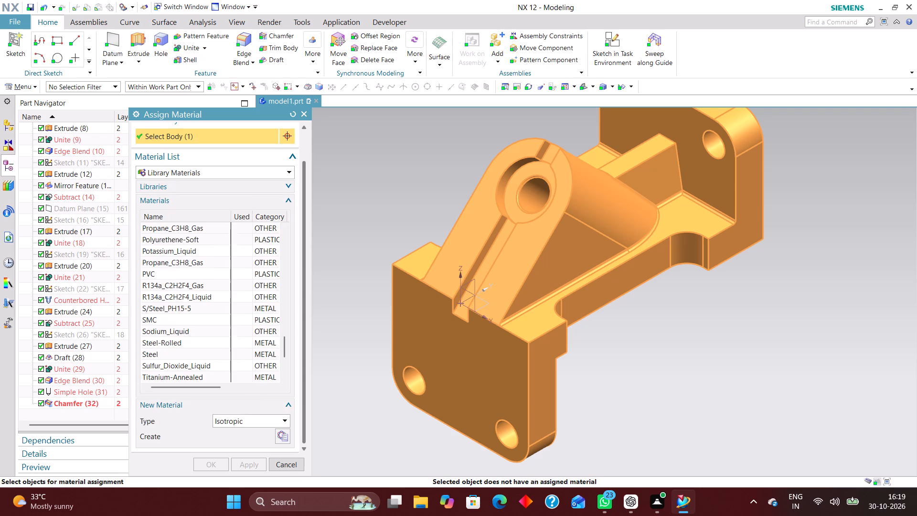
scroll(168, 350, "down", 1)
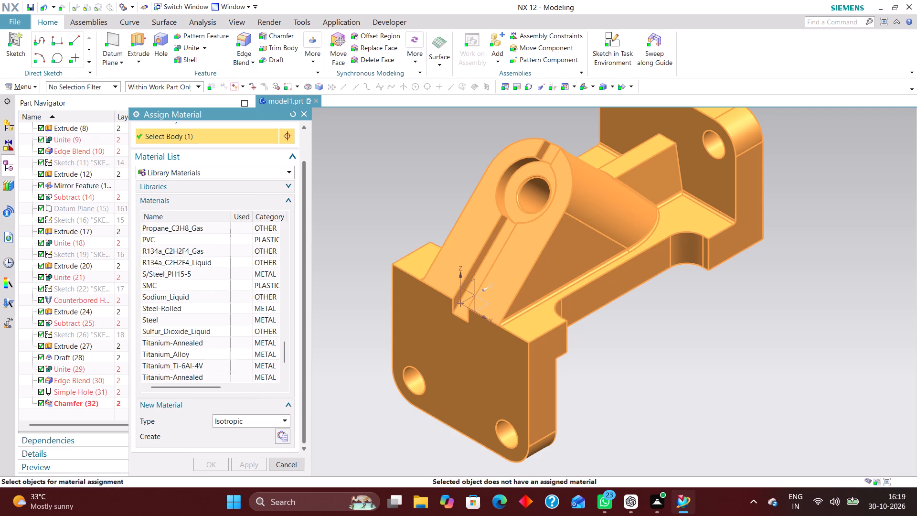
left_click(173, 318)
left_click(209, 460)
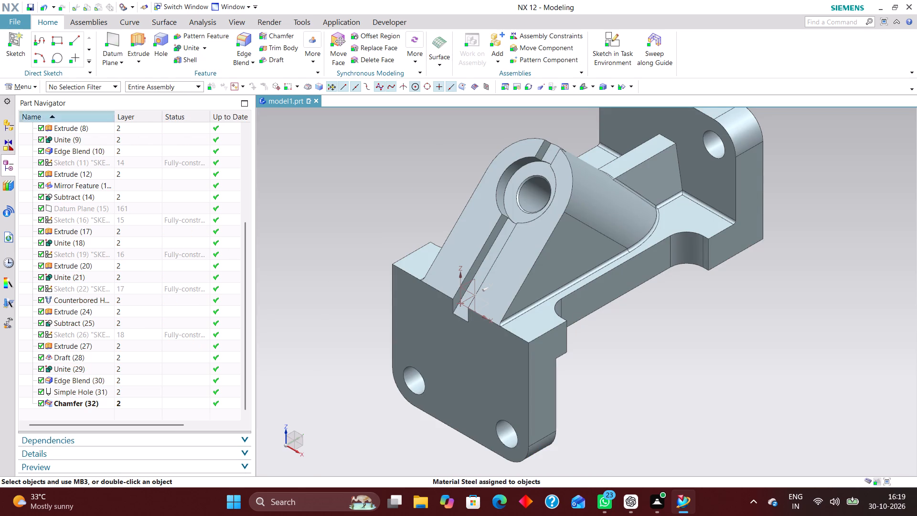
In the displayed part's weight properties, enable Update Data on Save and update the weight data now.
left_click(35, 88)
left_click(35, 99)
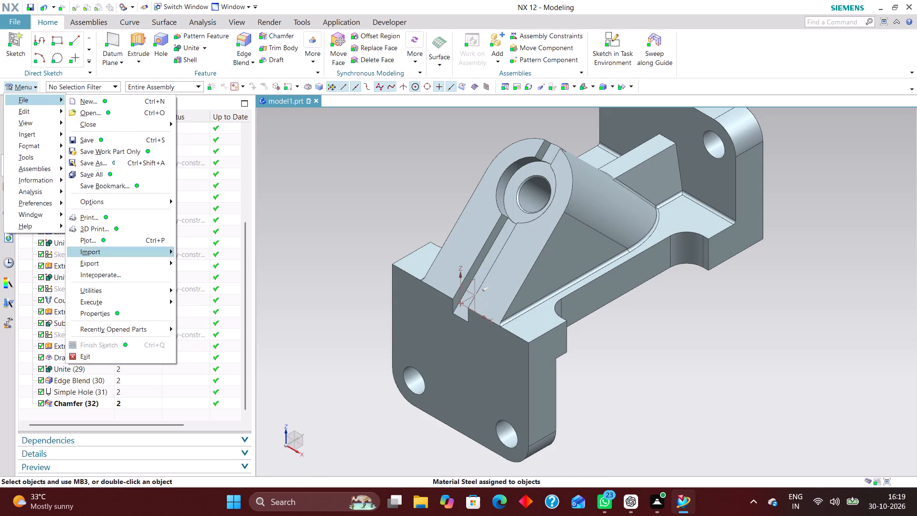
left_click(119, 313)
left_click(141, 174)
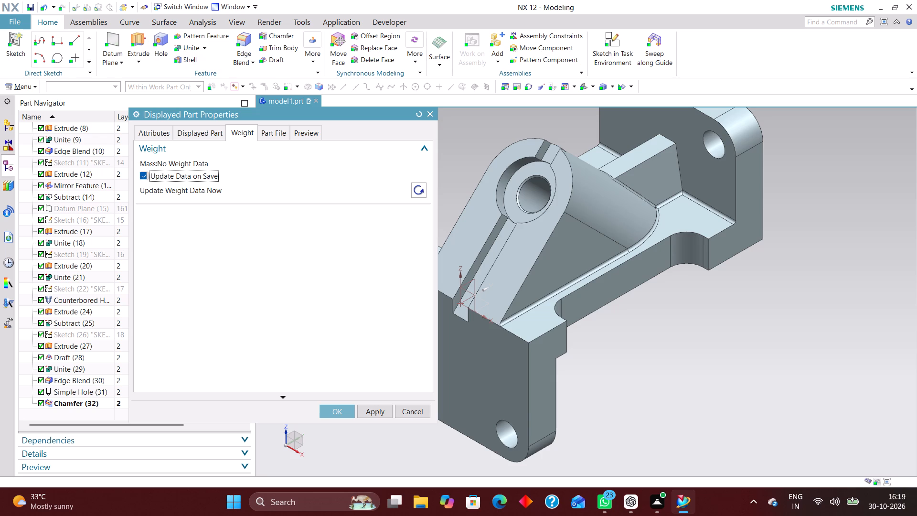
left_click(417, 185)
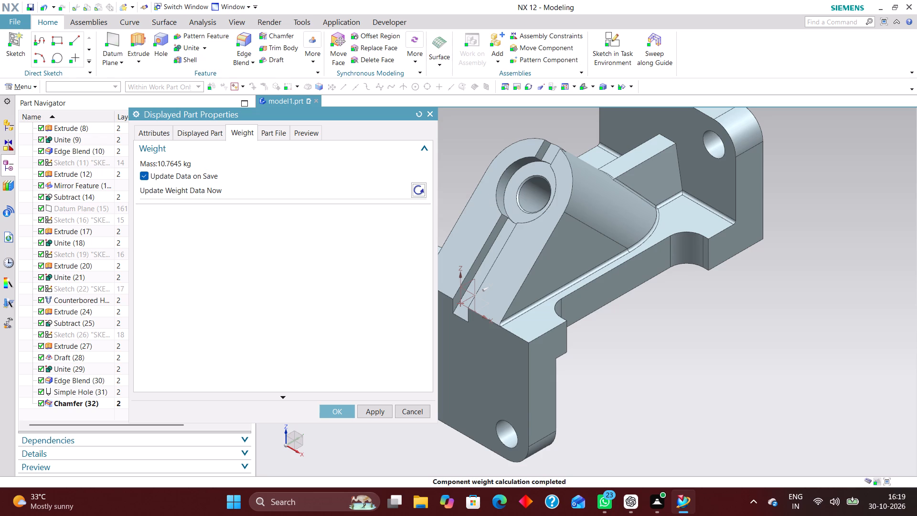
left_click(342, 410)
Create a new group containing the bracket's solid body, keeping the default name and settings.
scroll(578, 419, "down", 2)
scroll(574, 413, "up", 2)
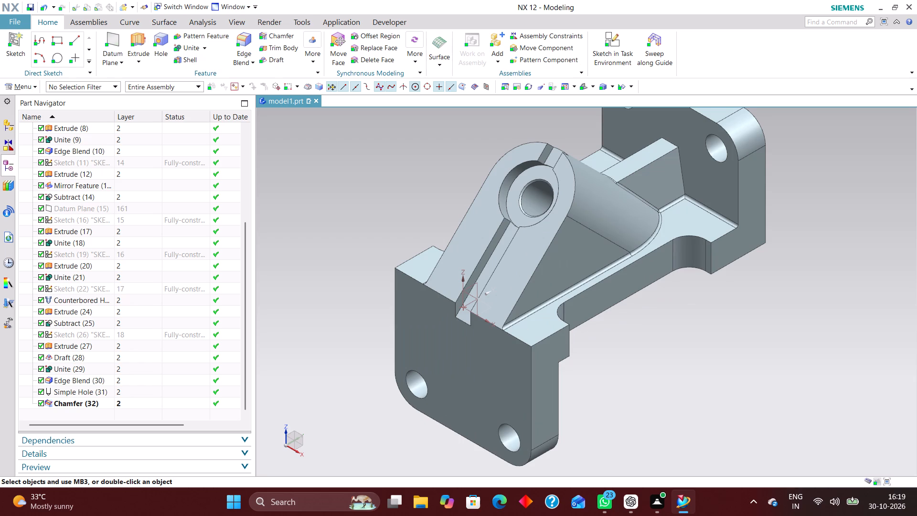
left_click(32, 89)
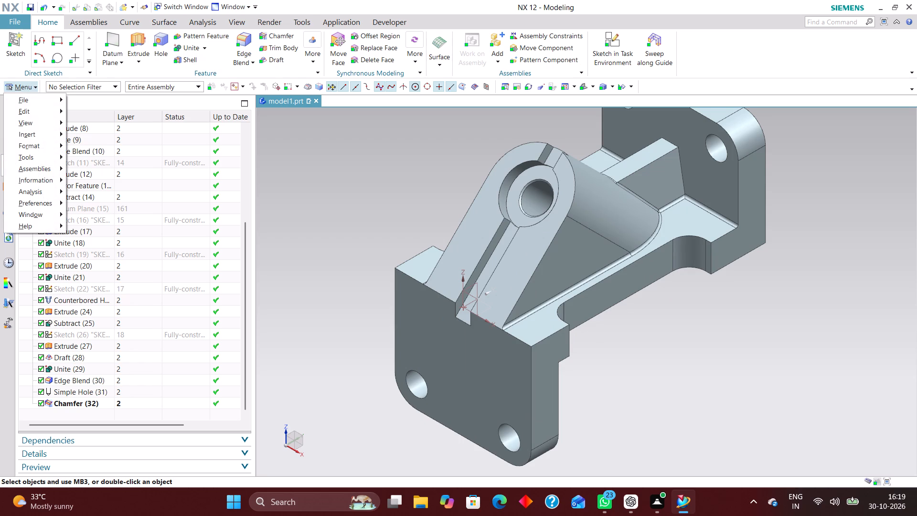
left_click(37, 100)
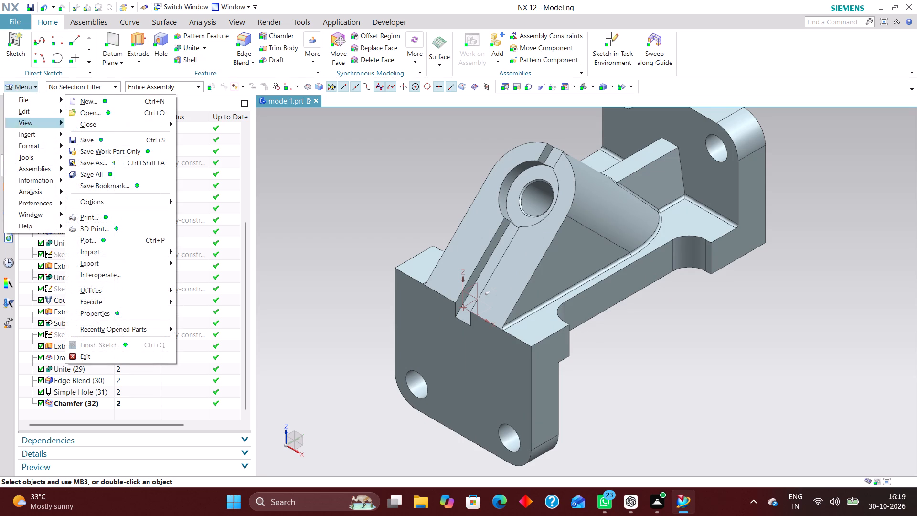
left_click(45, 141)
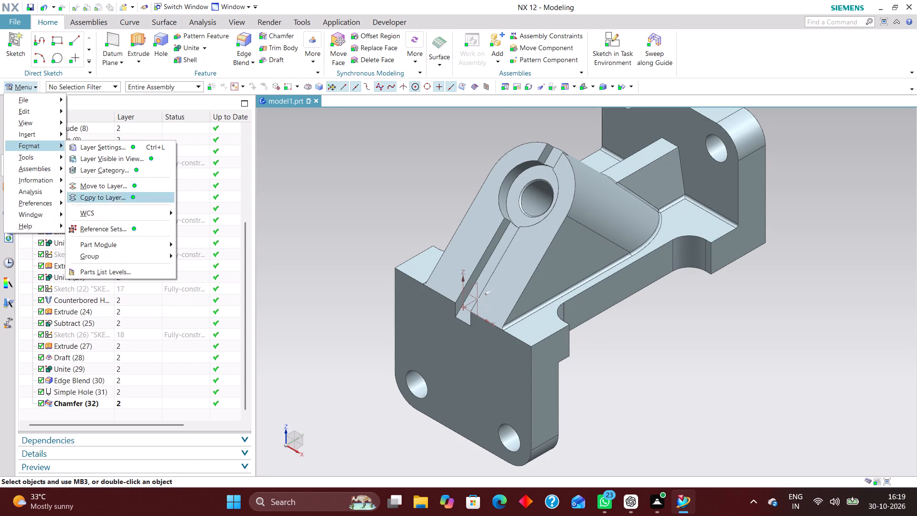
left_click(115, 258)
left_click(219, 257)
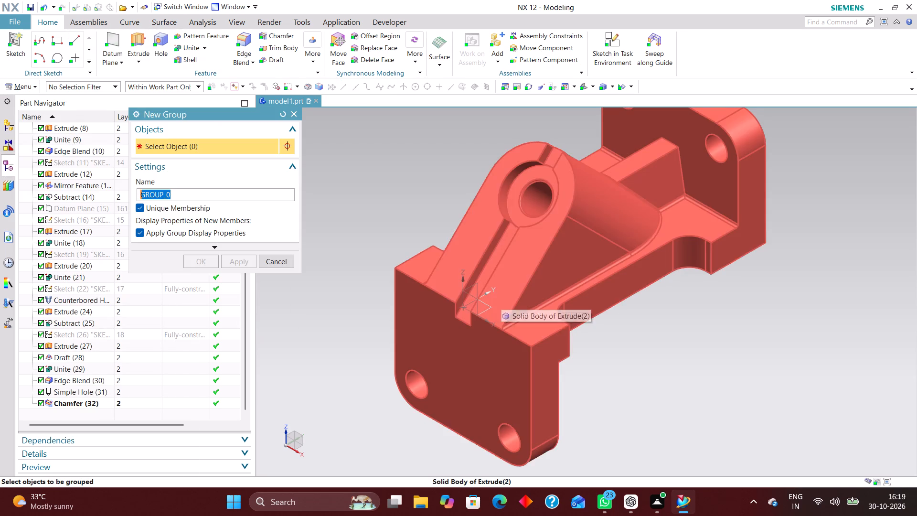
left_click(501, 297)
left_click(201, 260)
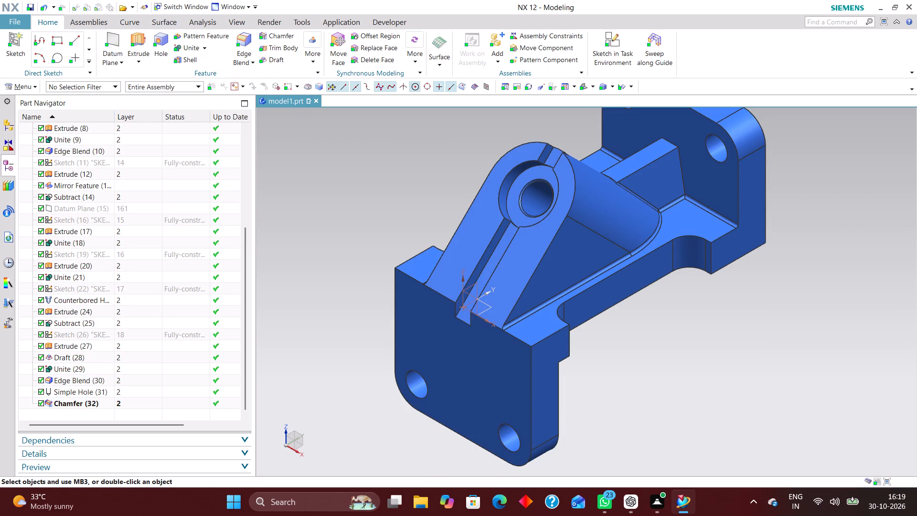
Set up Part Cleanup with all serious delete actions enabled, from Delete Unused Expressions through Delete Part Family Data.
left_click(27, 90)
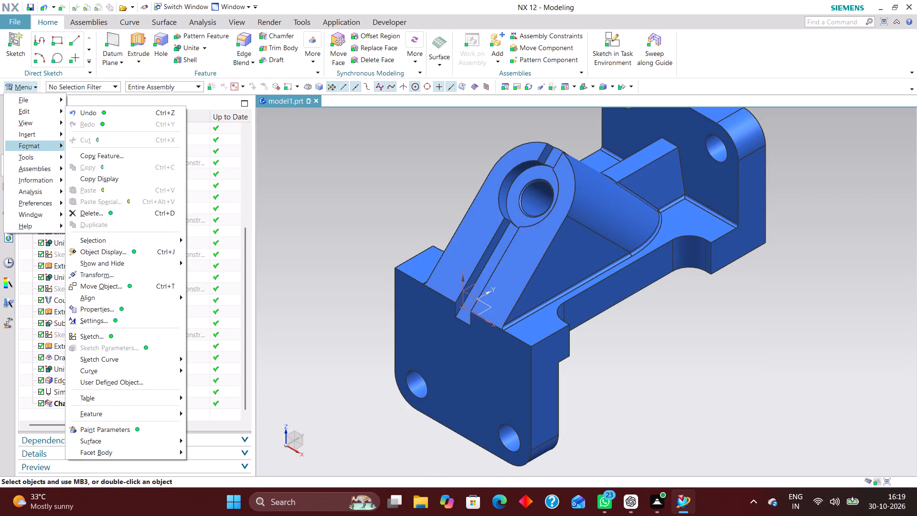
left_click(48, 148)
left_click(32, 99)
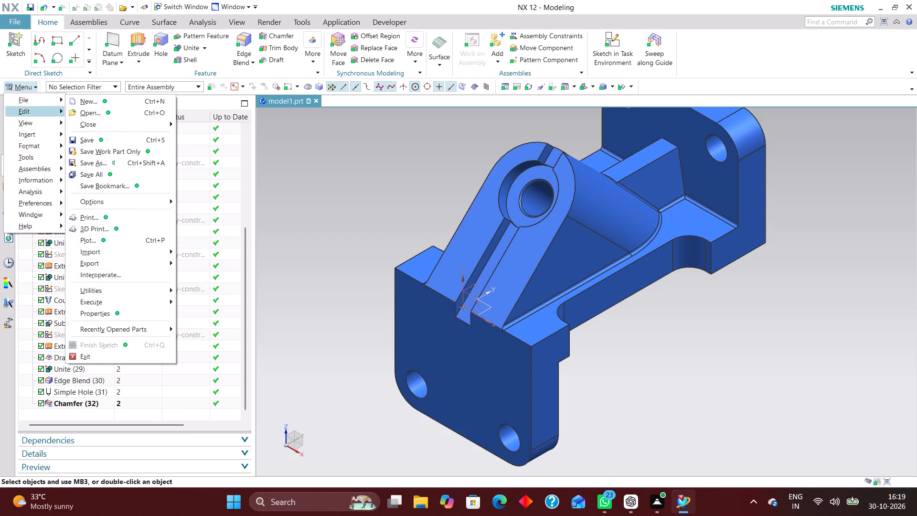
left_click(110, 292)
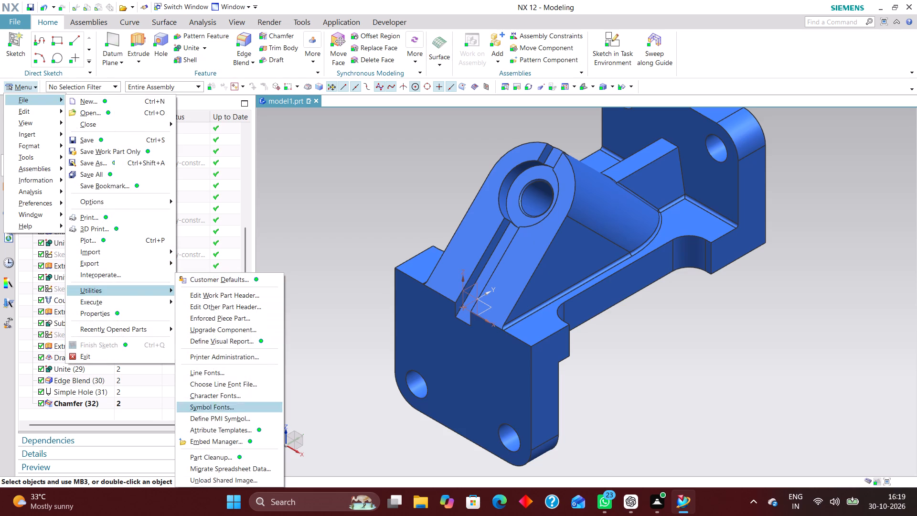
left_click(219, 456)
scroll(156, 198, "down", 5)
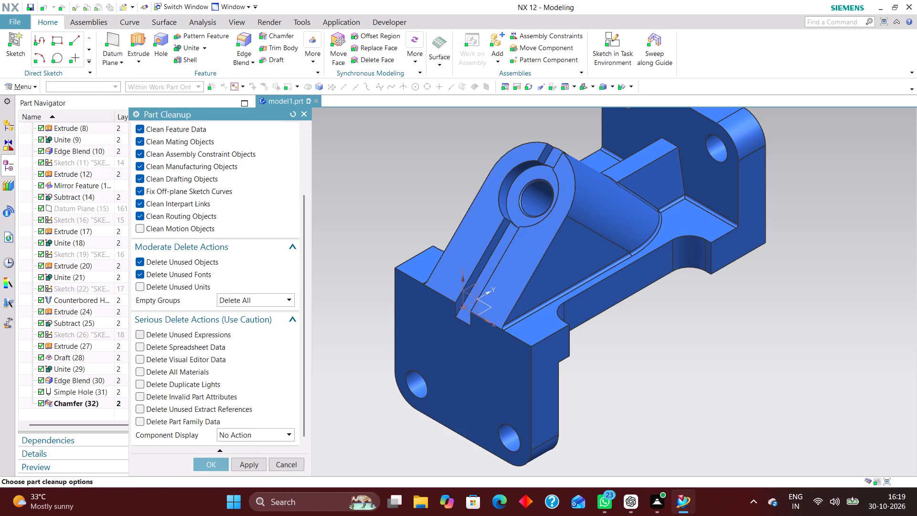
left_click(160, 330)
left_click(166, 350)
left_click(165, 360)
left_click(167, 373)
left_click(160, 385)
left_click(164, 394)
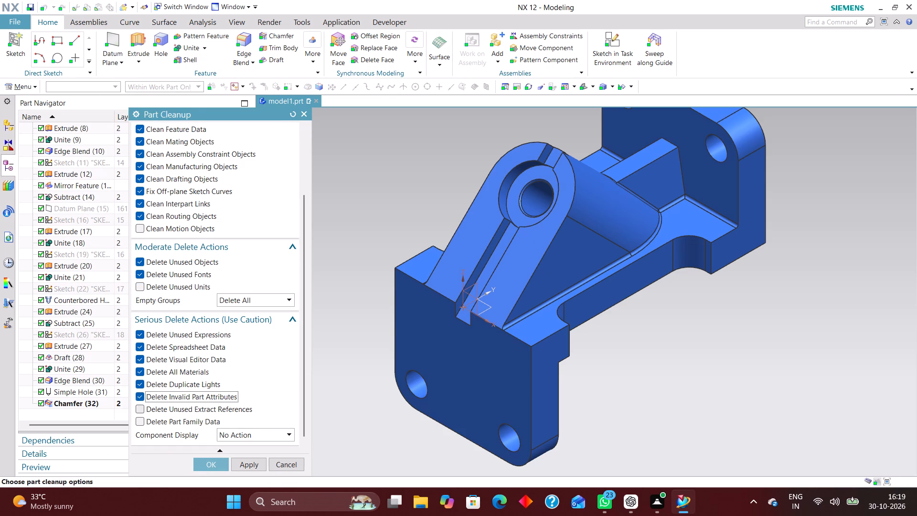
left_click(163, 408)
left_click(162, 420)
Add Delete Unused Units, set Component Display to Remove All Changes, and run the part cleanup.
left_click(177, 285)
left_click(249, 436)
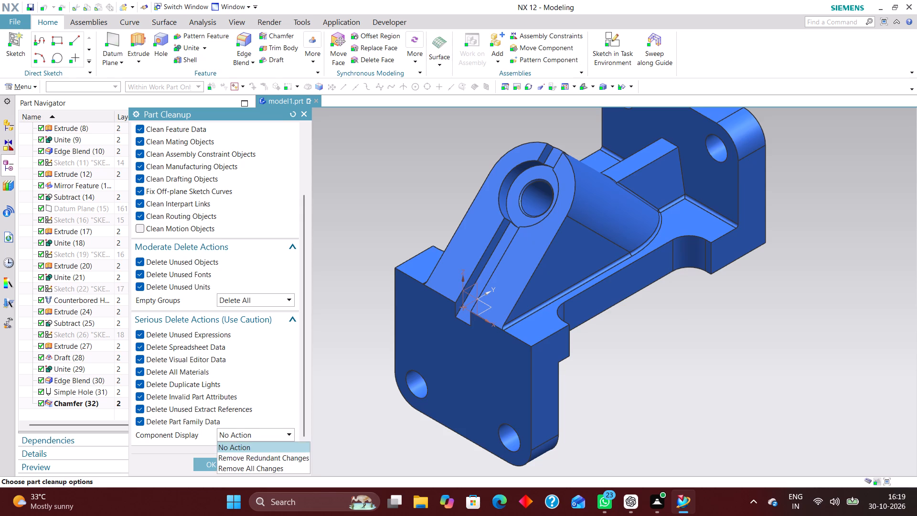
left_click(249, 472)
scroll(237, 212, "up", 3)
scroll(224, 198, "down", 3)
left_click(213, 465)
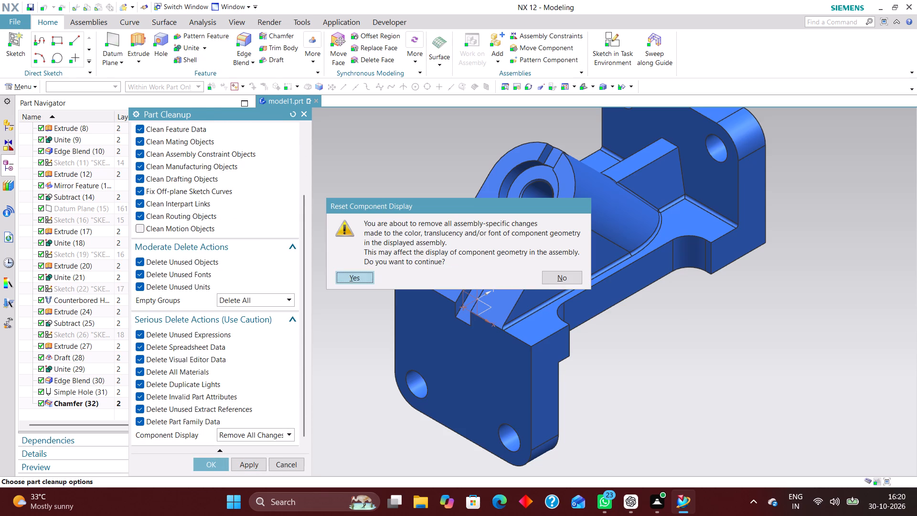
left_click(342, 279)
left_click(357, 268)
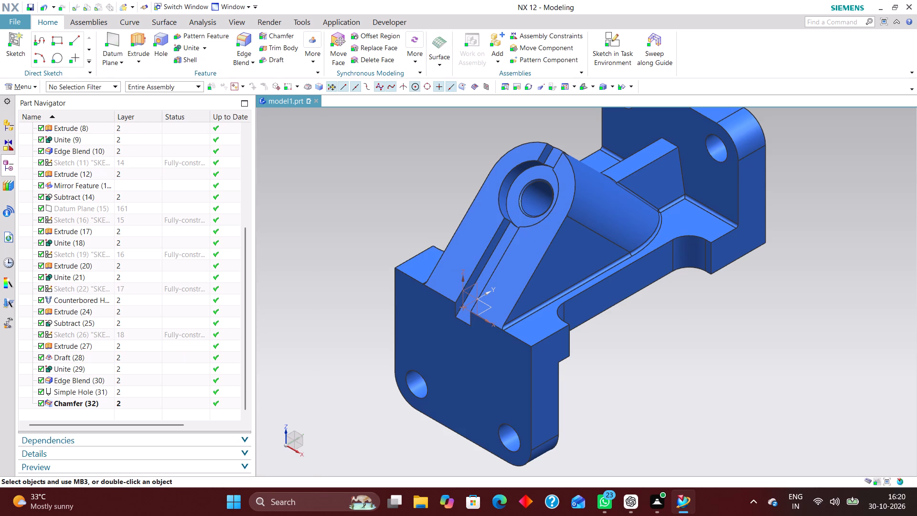
Add a new reference set with the default name and include the bracket's solid body in it.
scroll(137, 279, "down", 5)
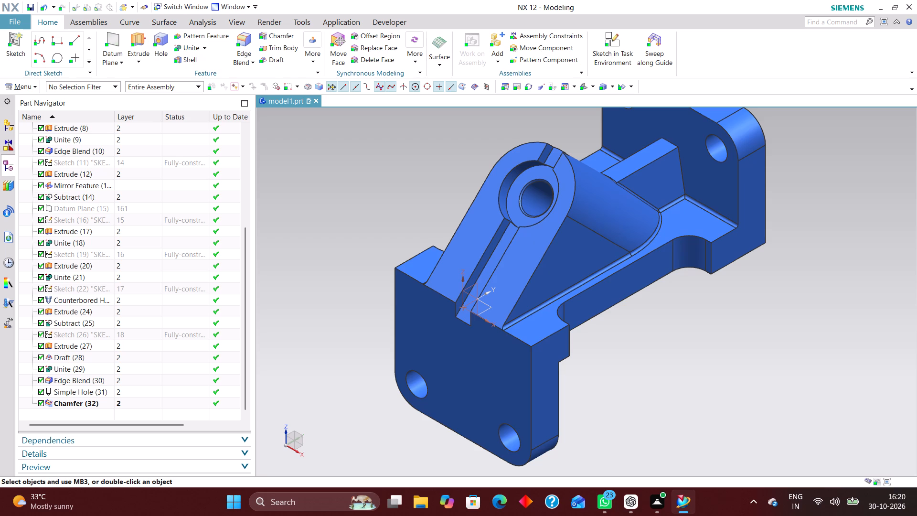
left_click(34, 89)
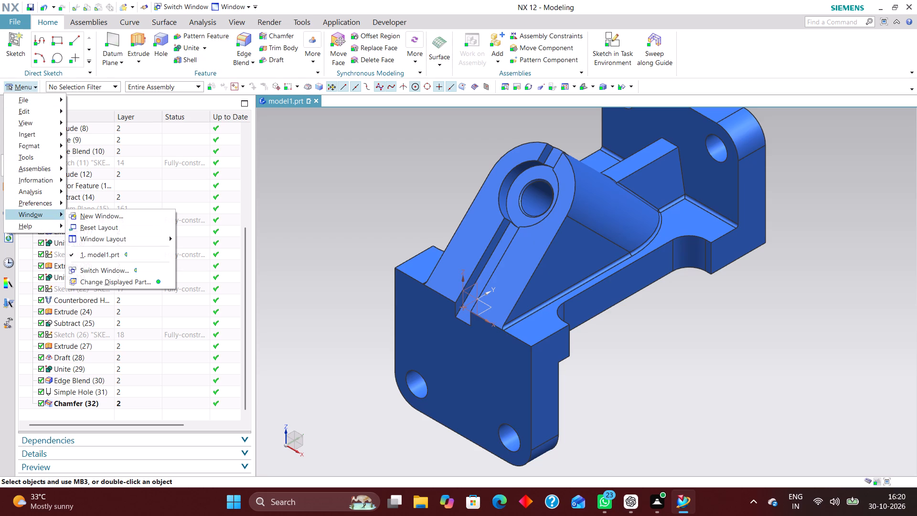
left_click(53, 102)
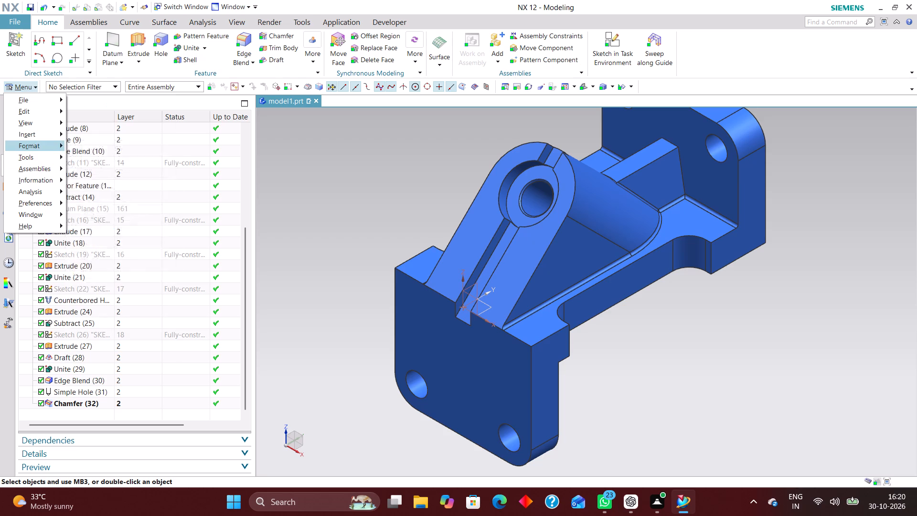
left_click(47, 148)
left_click(104, 232)
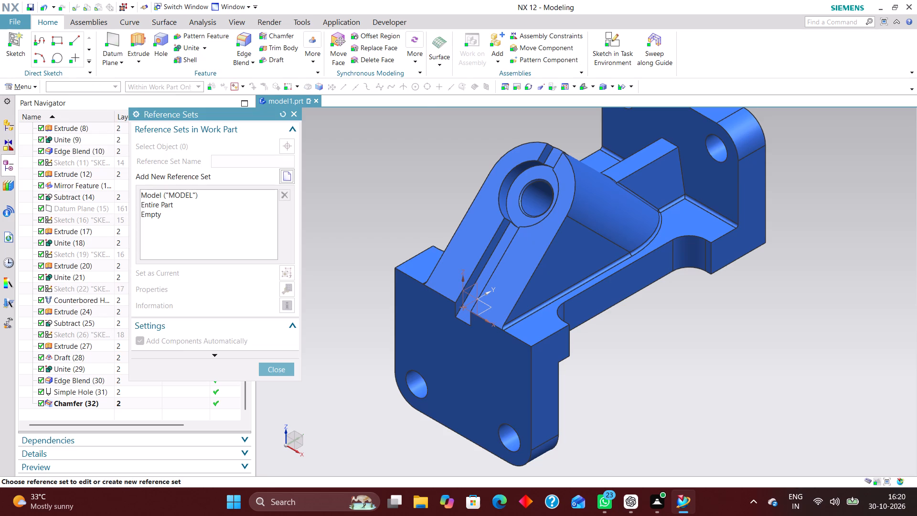
left_click(288, 174)
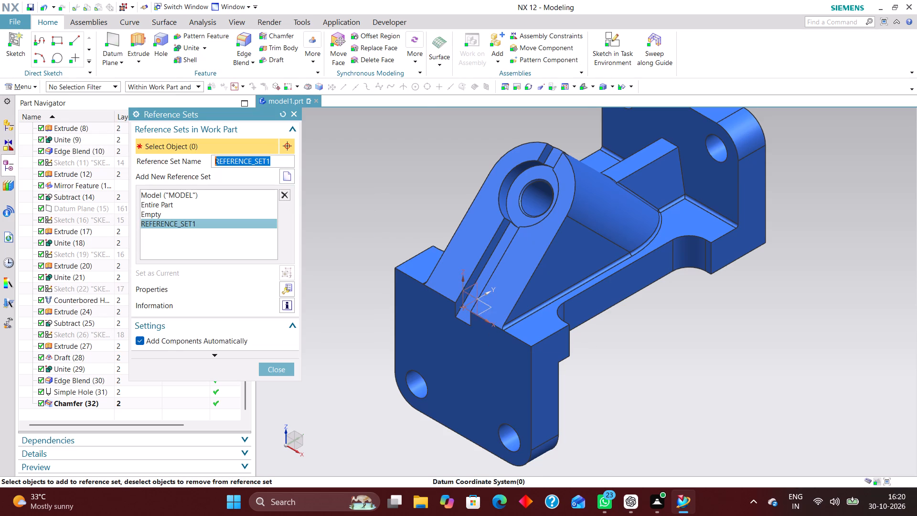
left_click(518, 322)
left_click(283, 370)
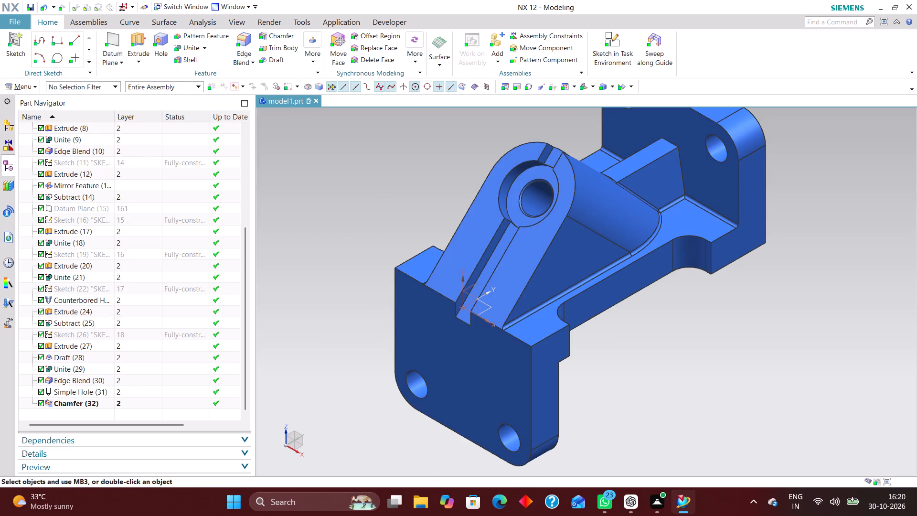
Add the bracket's solid body as a product interface object with the object type left on Automatic.
left_click(29, 84)
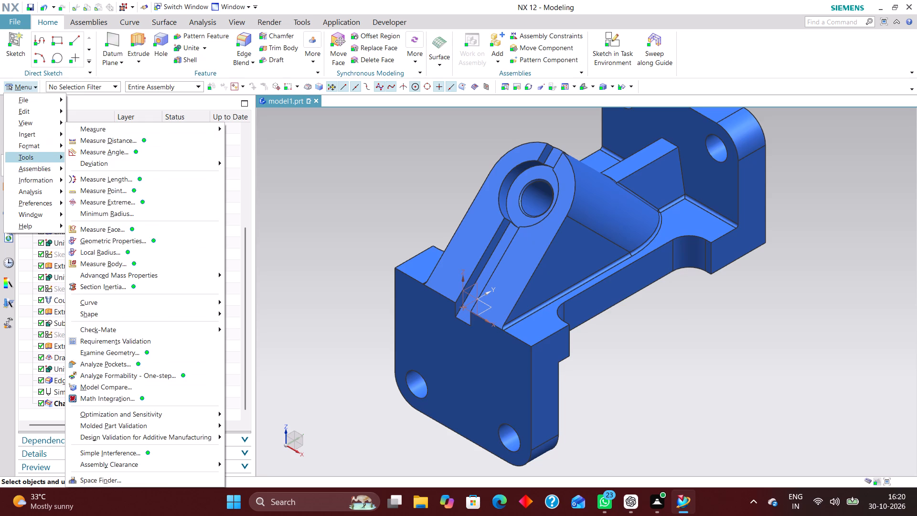
left_click(45, 158)
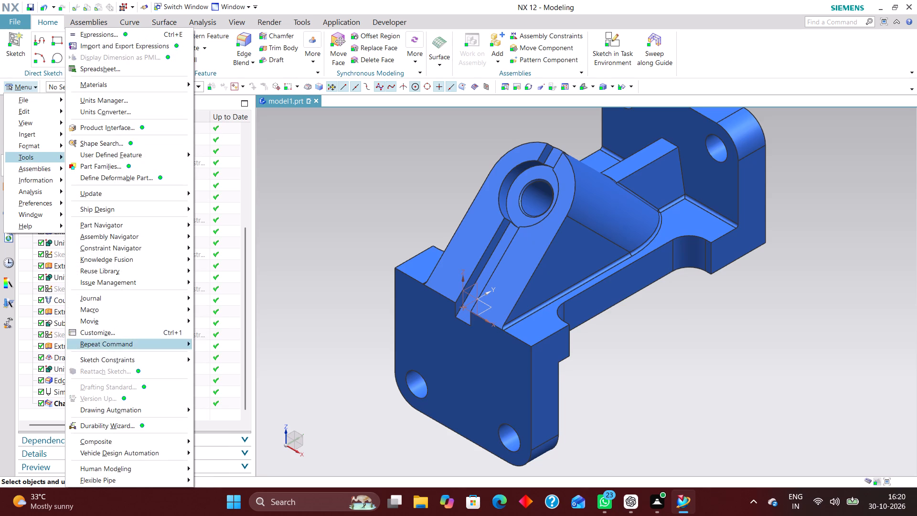
left_click(133, 122)
left_click(656, 206)
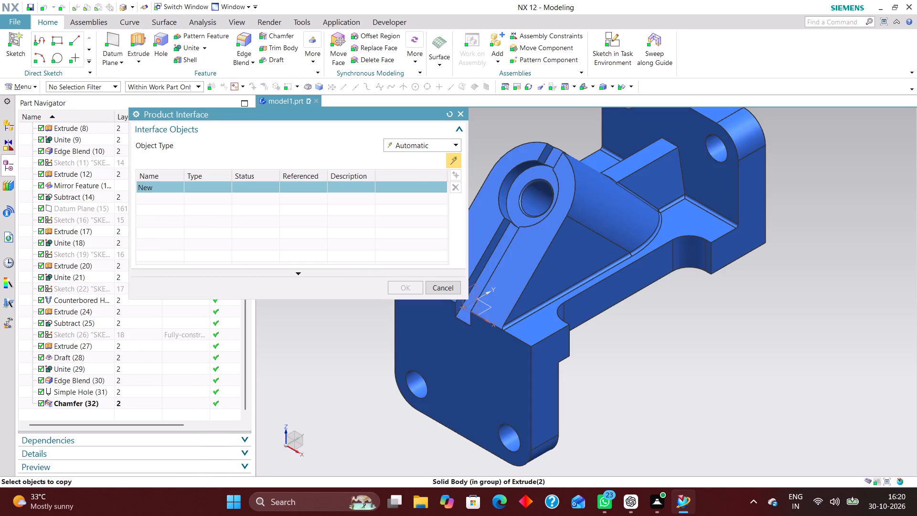
left_click(407, 291)
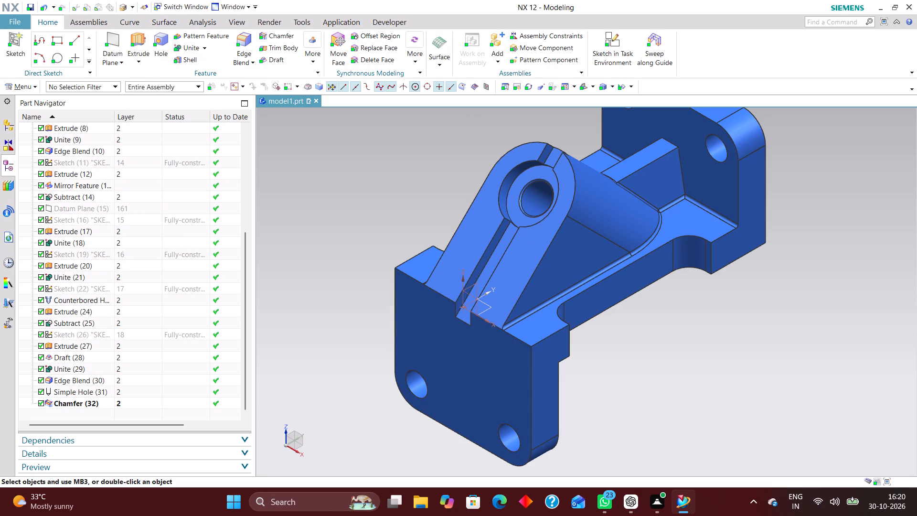
Create a new A1-size millimetre drawing, model1_dwg1.prt, referencing model1, and leave the title block cells unfilled.
left_click(20, 21)
left_click(29, 34)
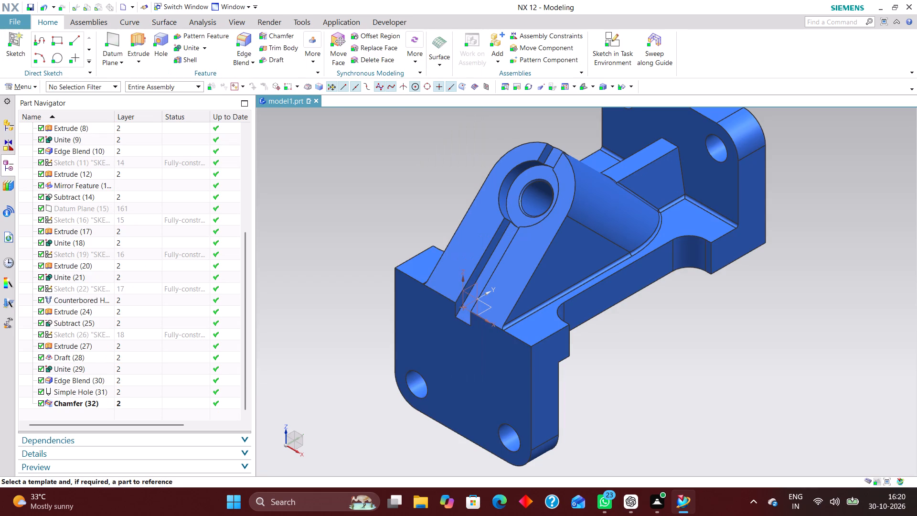
left_click(394, 123)
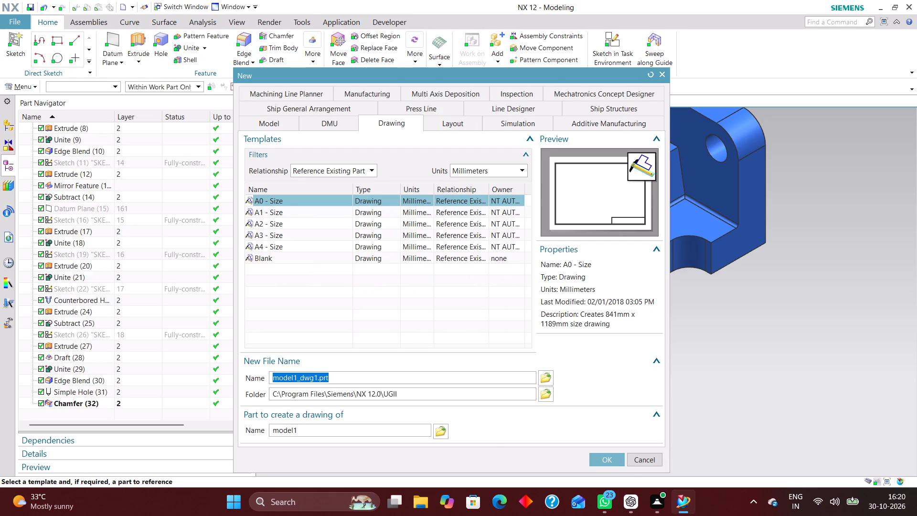
left_click(299, 210)
left_click(612, 462)
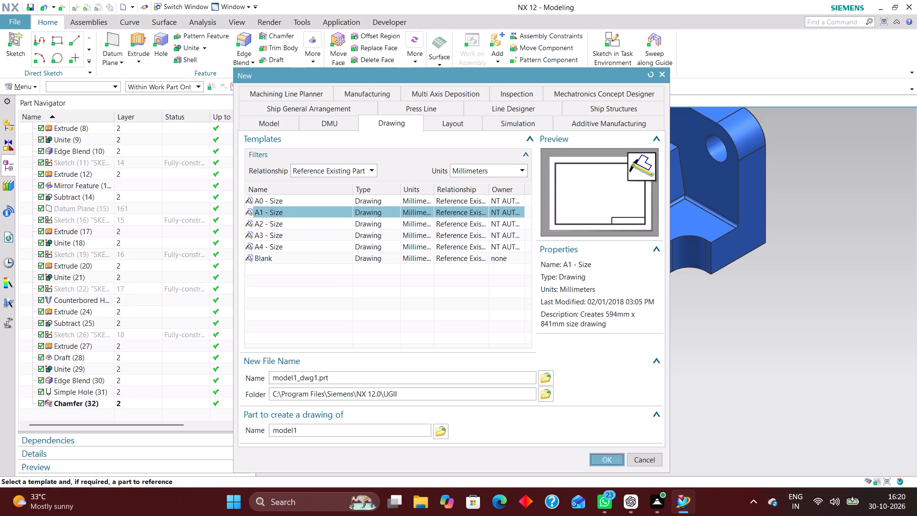
left_click(287, 255)
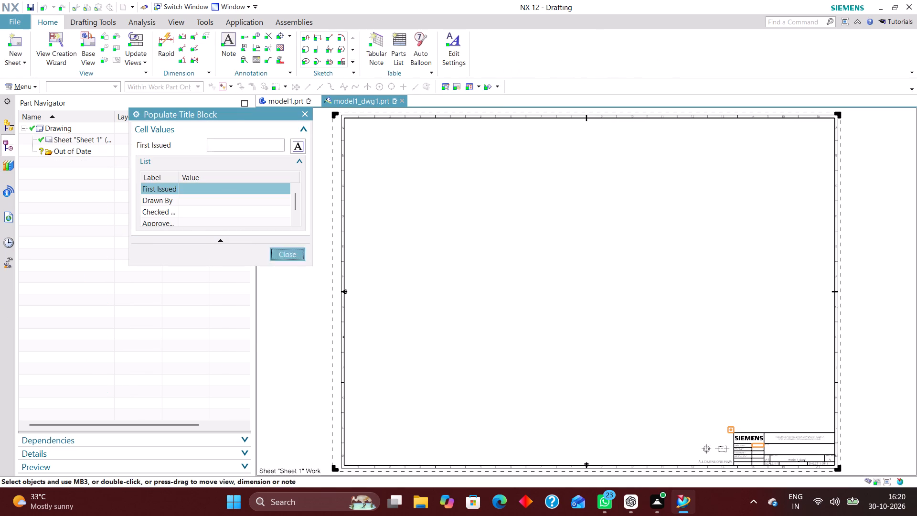
left_click(379, 331)
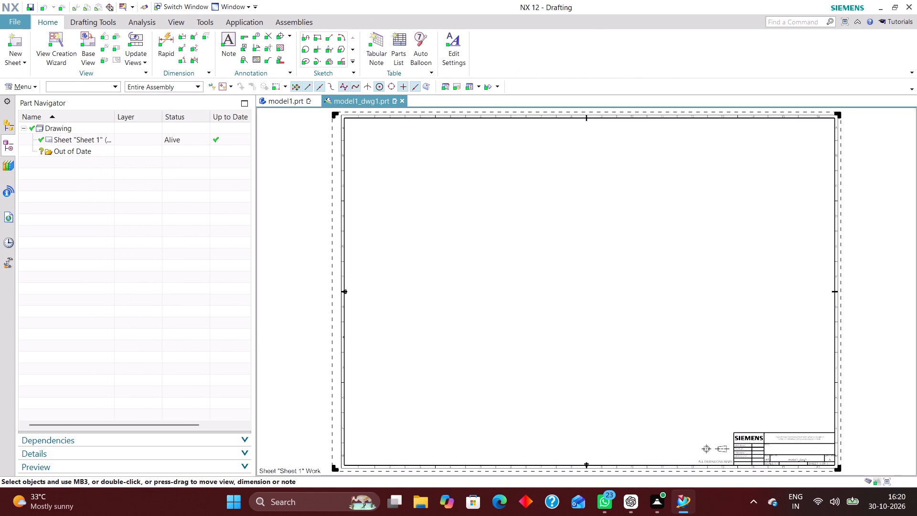
Set the drawing's work layer to 2.
key("ctrl+l")
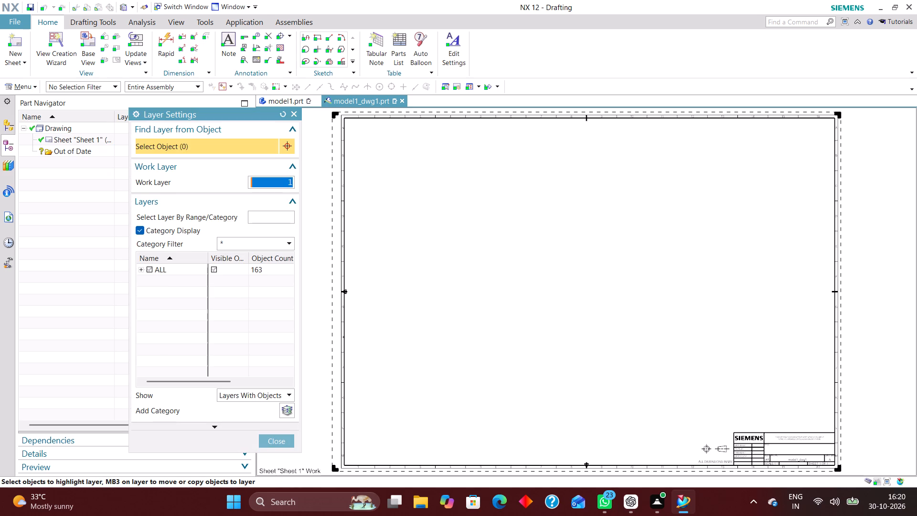
key("2")
key("Return")
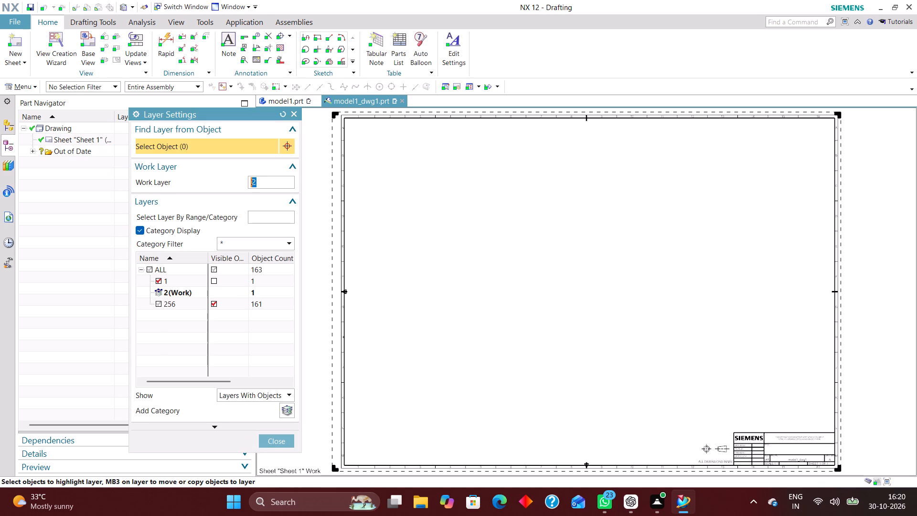
left_click(280, 440)
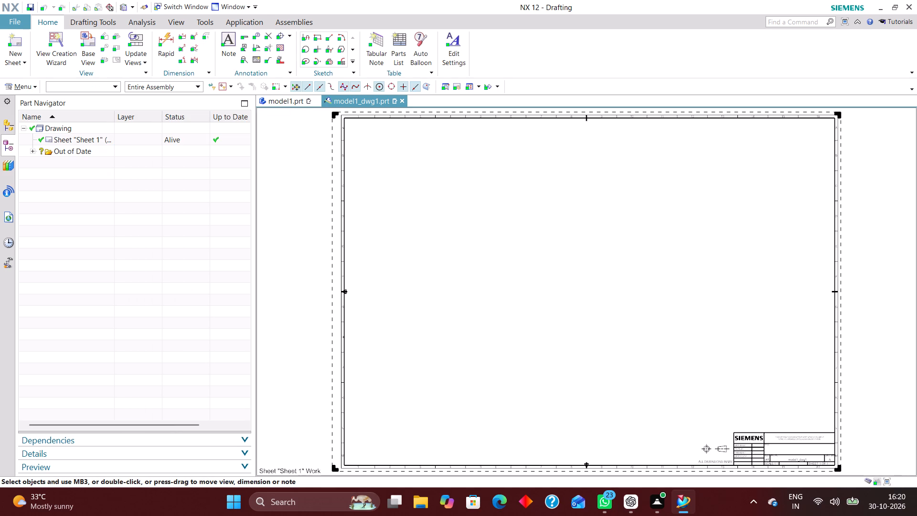
Place an isometric base view of the bracket at 1:1 scale in the sheet's upper right area, without projected views.
left_click(90, 39)
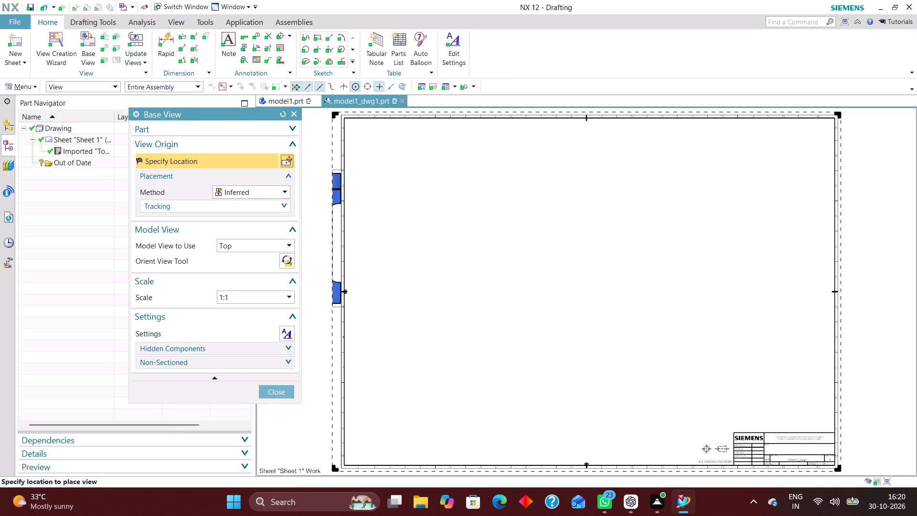
left_click(276, 244)
left_click(252, 322)
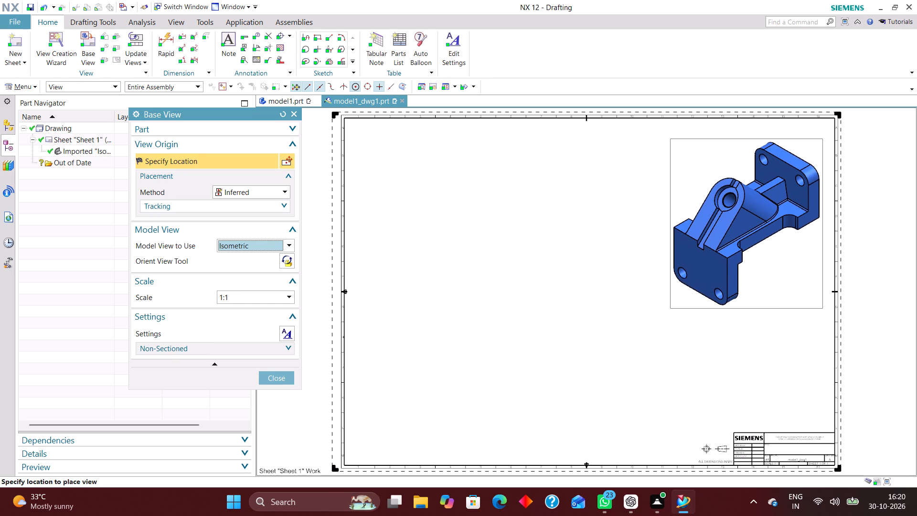
left_click(742, 223)
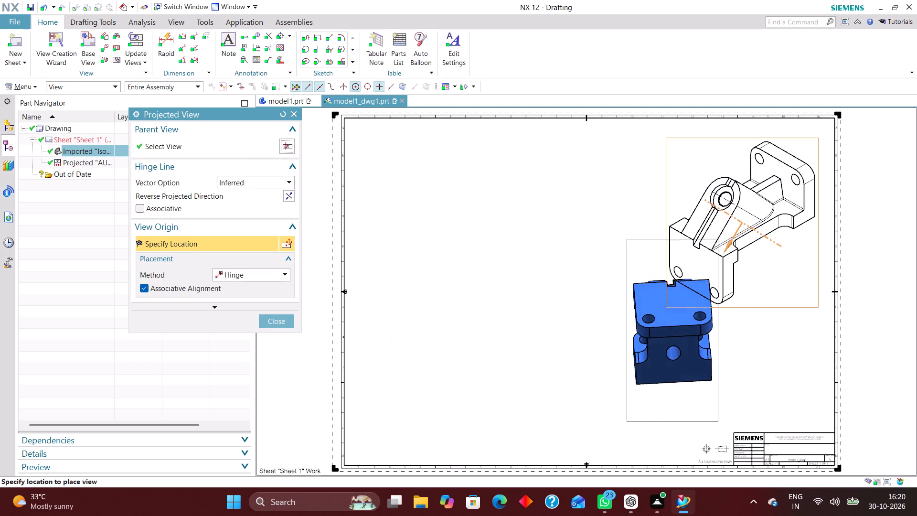
left_click(278, 322)
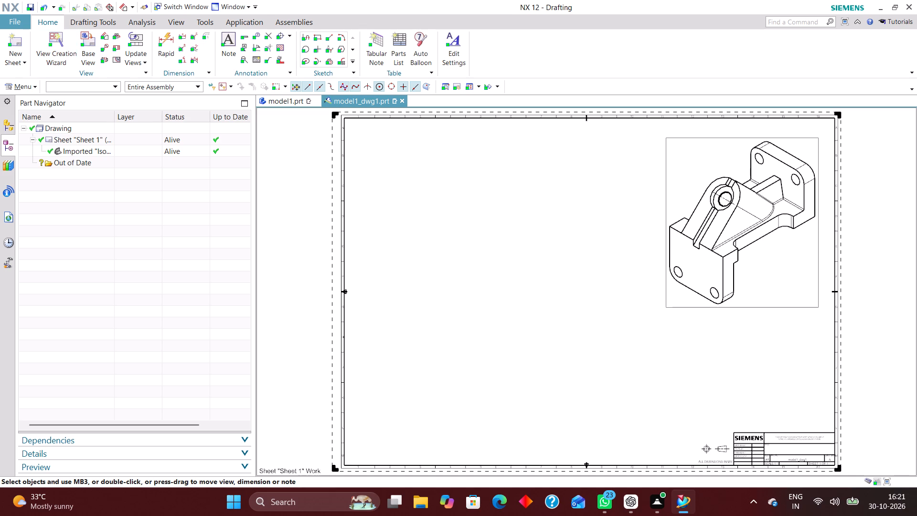
Place a front base view of the bracket at 1:1 scale in the sheet's lower middle, without projected views.
left_click(82, 43)
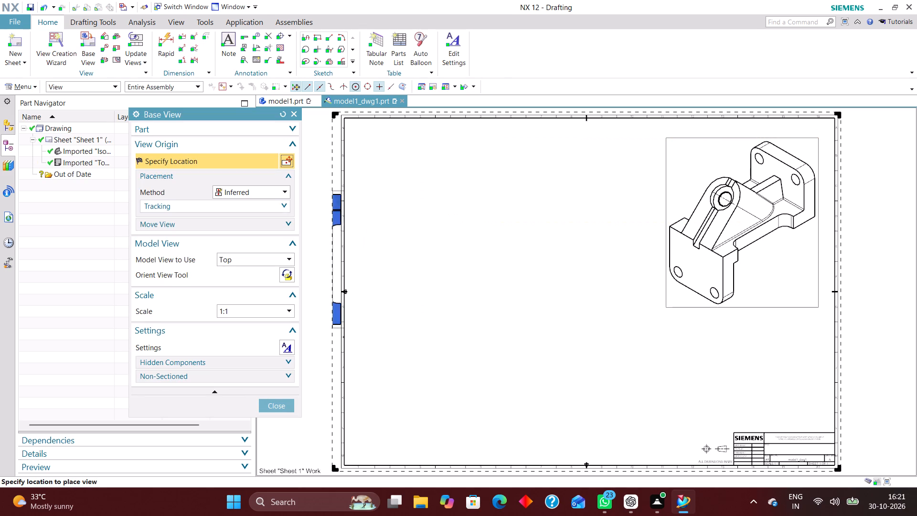
left_click(267, 257)
left_click(256, 280)
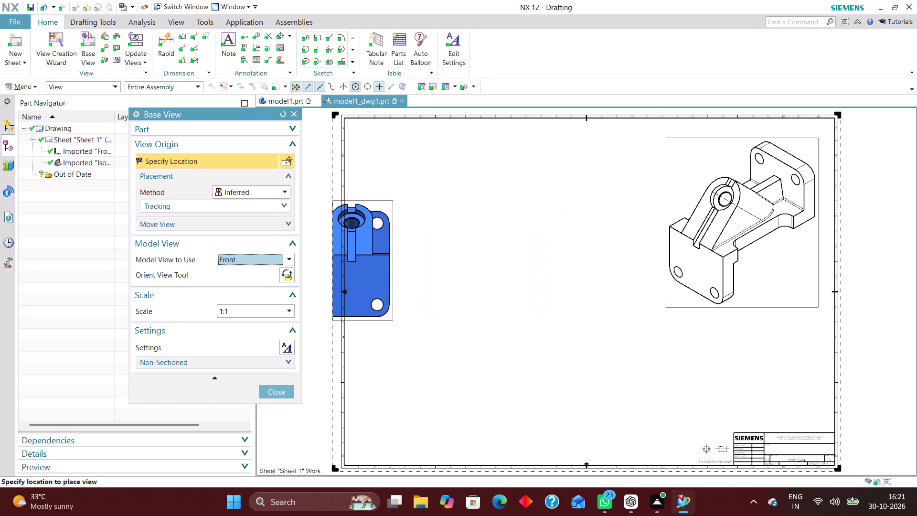
left_click(288, 272)
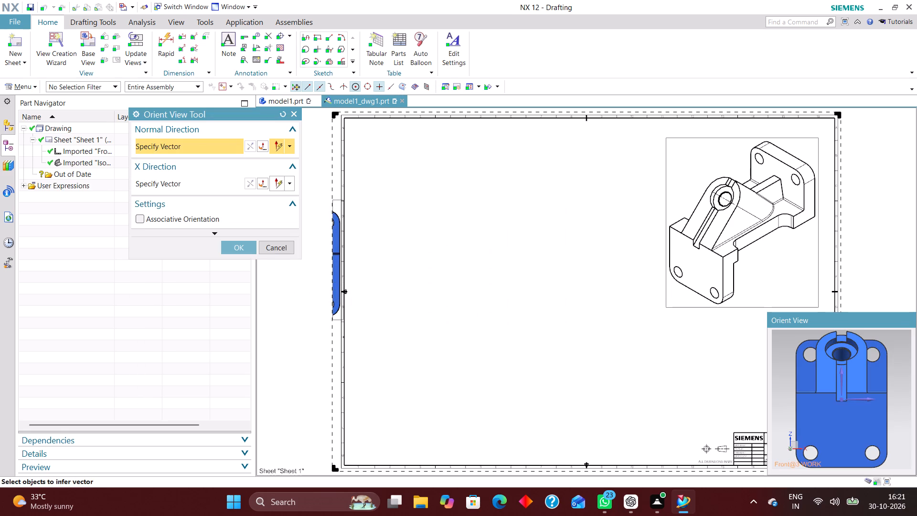
middle_click_drag(897, 390, 897, 407)
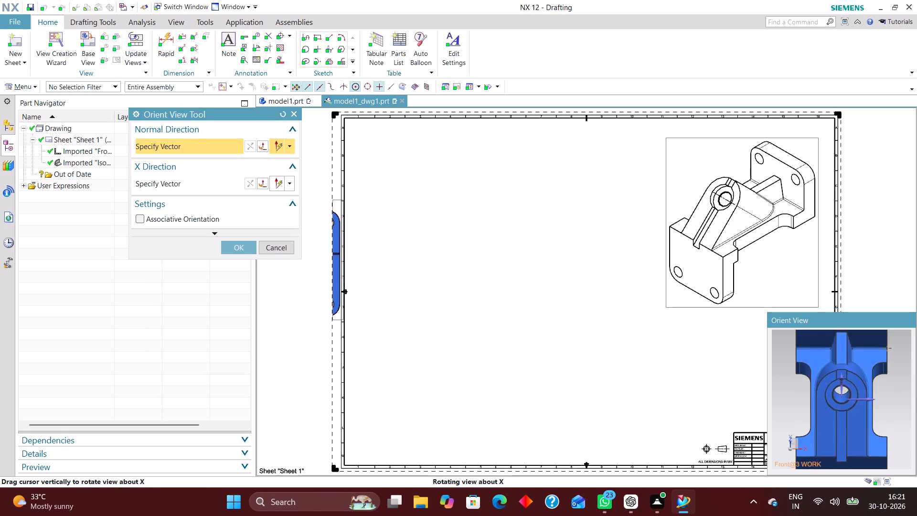
middle_click_drag(897, 407, 901, 405)
right_click_drag(901, 396, 870, 398)
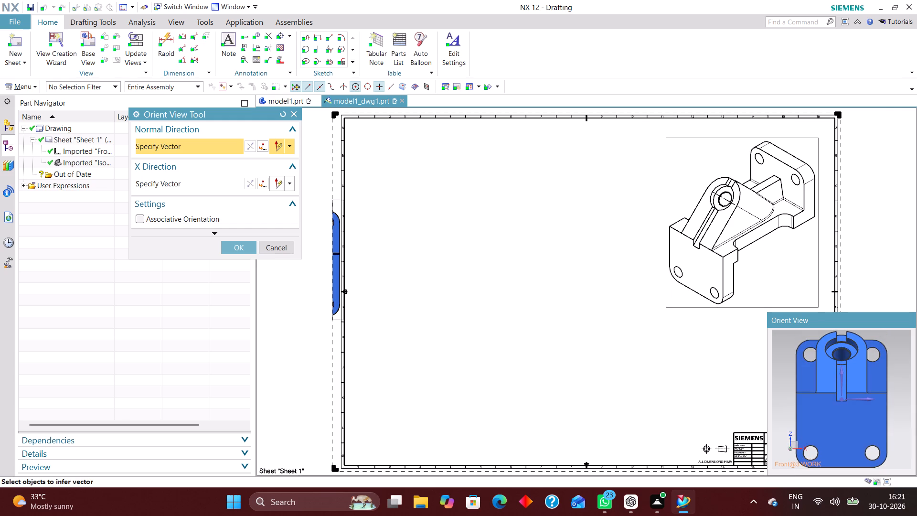
left_click(236, 244)
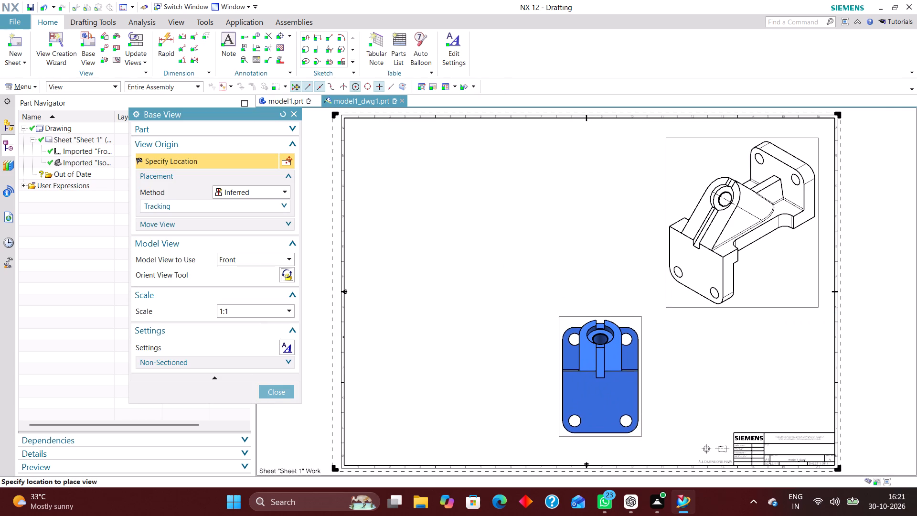
left_click(587, 371)
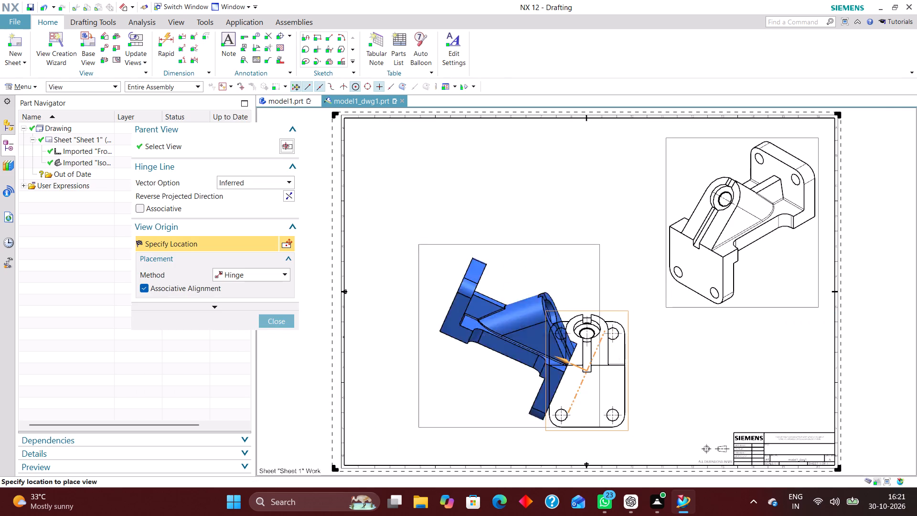
left_click(282, 323)
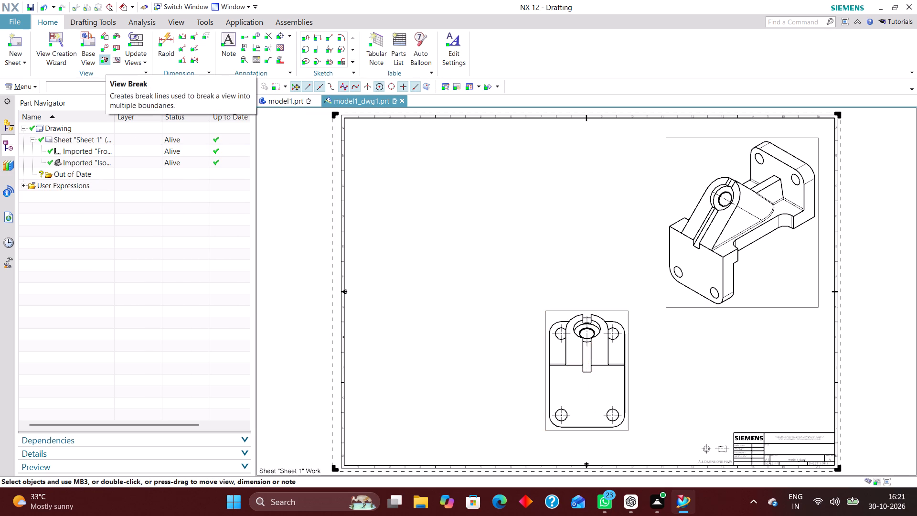
Place a 1:1 top base view in the sheet's upper left area, reoriented so the bracket lies lengthwise horizontally with its bore towards the left.
left_click(85, 44)
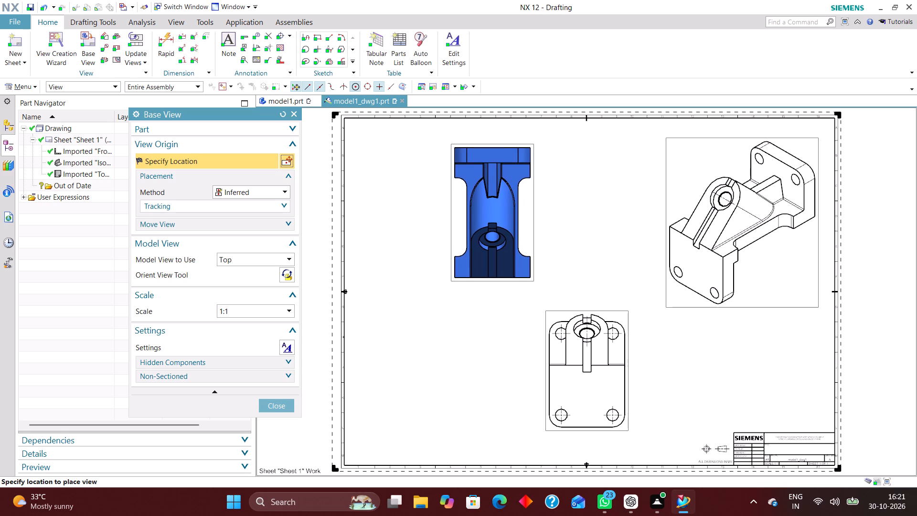
left_click(288, 275)
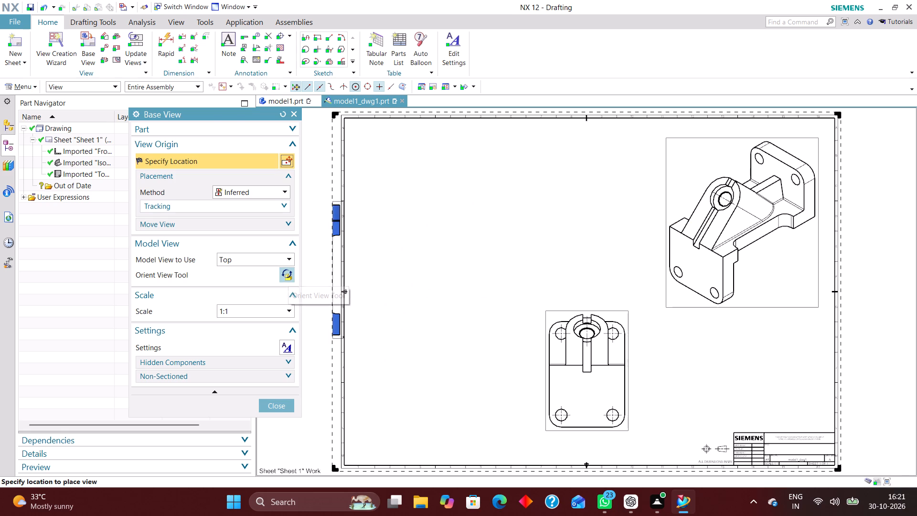
middle_click_drag(808, 427, 810, 439)
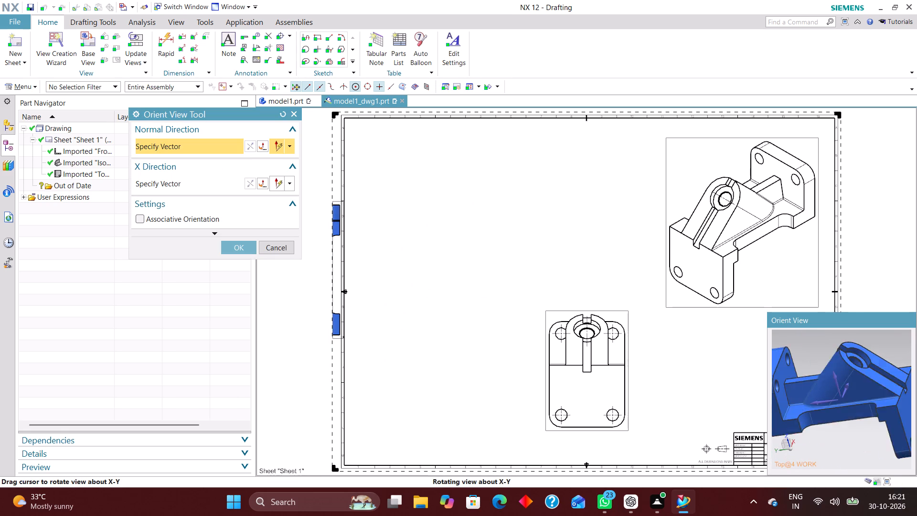
middle_click_drag(810, 439, 815, 447)
right_click_drag(854, 441, 804, 448)
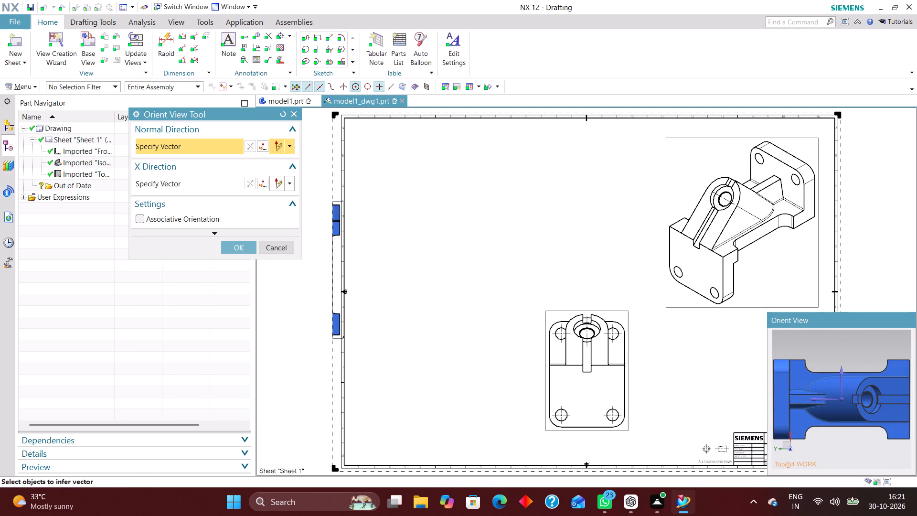
middle_click_drag(819, 349, 858, 315)
scroll(830, 337, "up", 1)
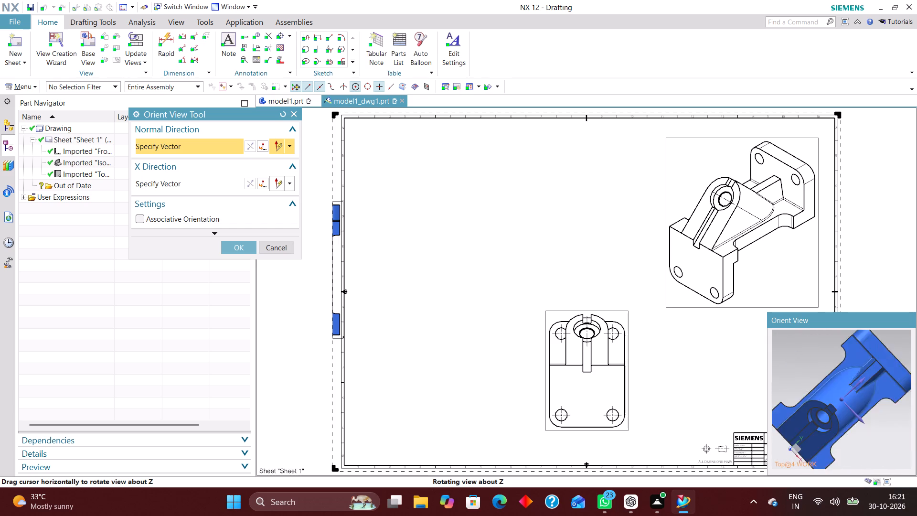
middle_click_drag(858, 315, 872, 329)
right_click_drag(884, 340, 854, 352)
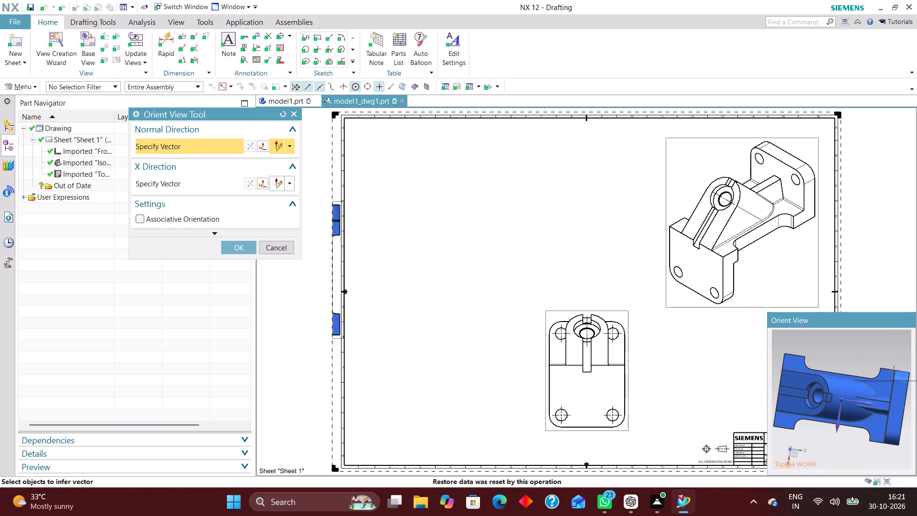
right_click_drag(876, 351, 787, 359)
left_click(242, 248)
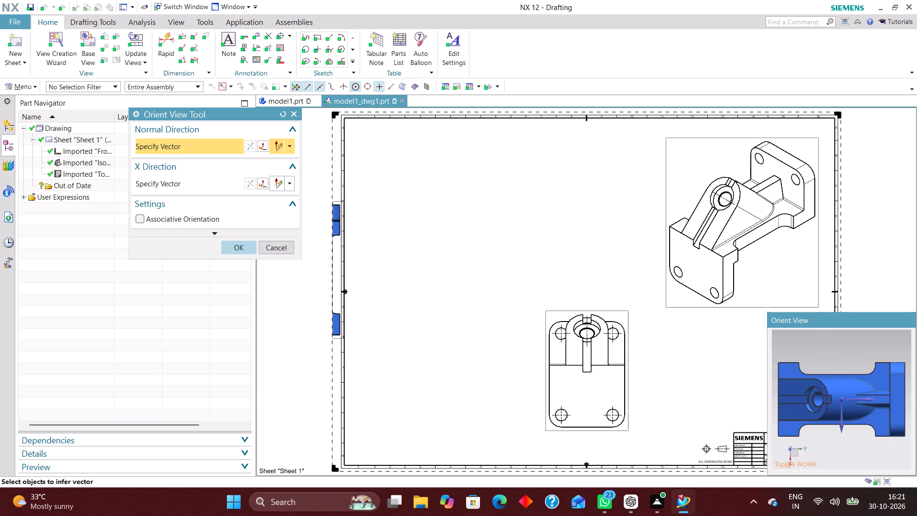
left_click(491, 203)
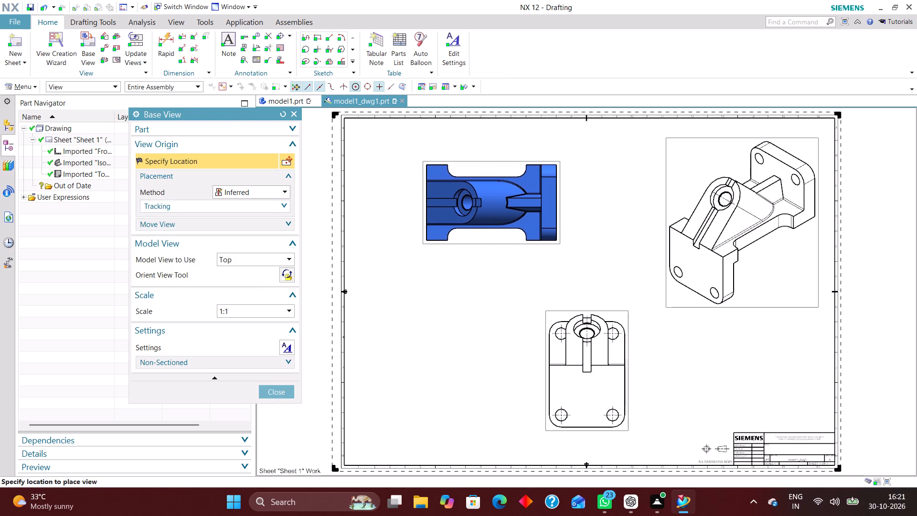
left_click(275, 317)
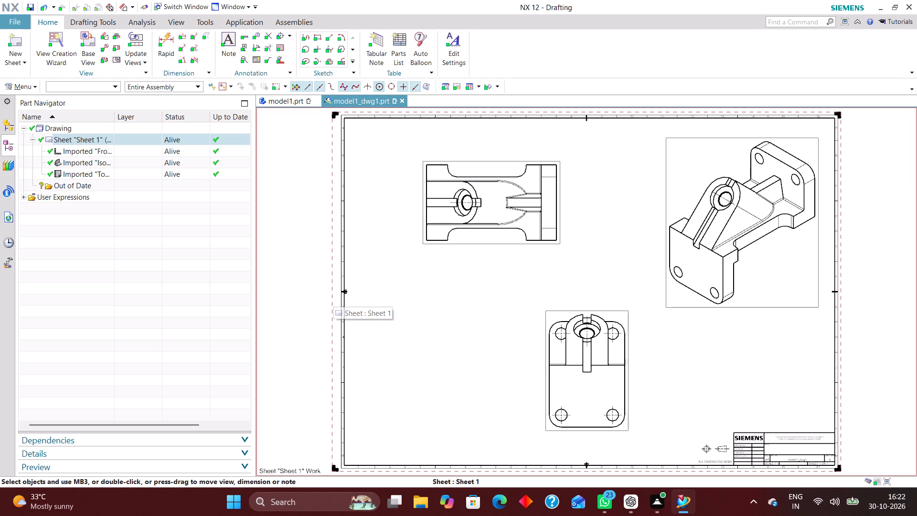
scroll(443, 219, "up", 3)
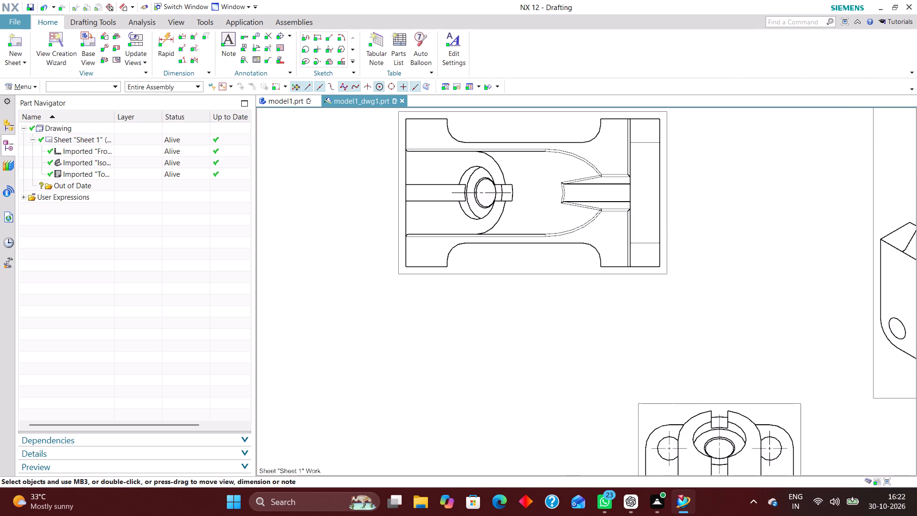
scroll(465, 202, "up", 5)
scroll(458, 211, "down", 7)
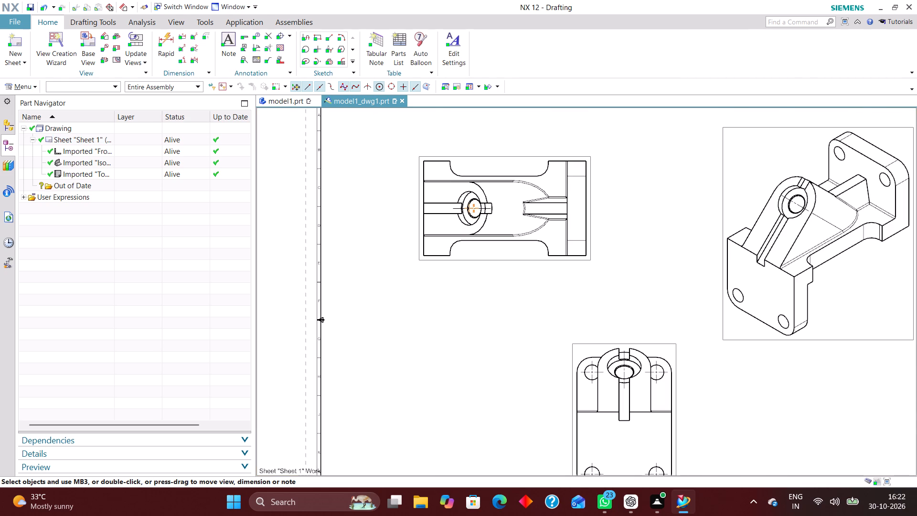
Move the top view slightly up on the sheet and the front view slightly towards the right, freeing space beside it.
right_click_drag(648, 182, 505, 184)
right_click_drag(656, 236, 514, 355)
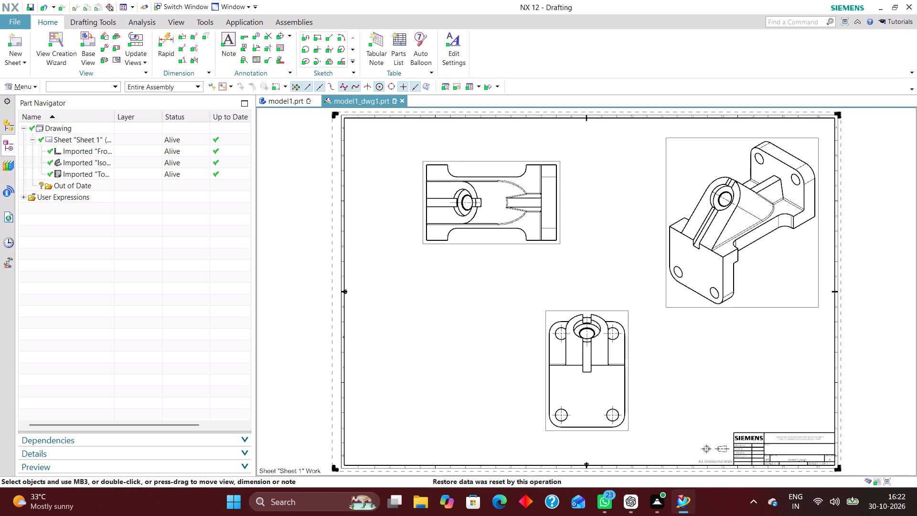
left_click_drag(512, 163, 516, 143)
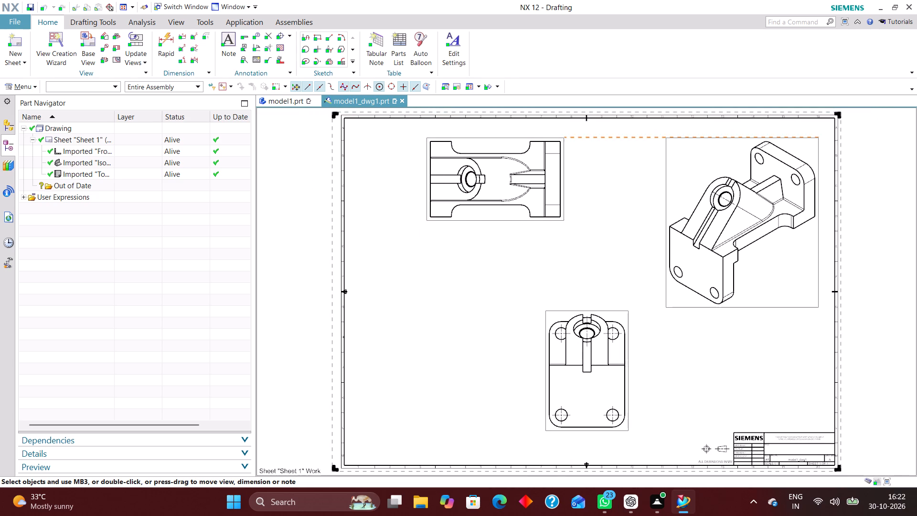
left_click_drag(516, 143, 515, 149)
left_click_drag(620, 315, 634, 315)
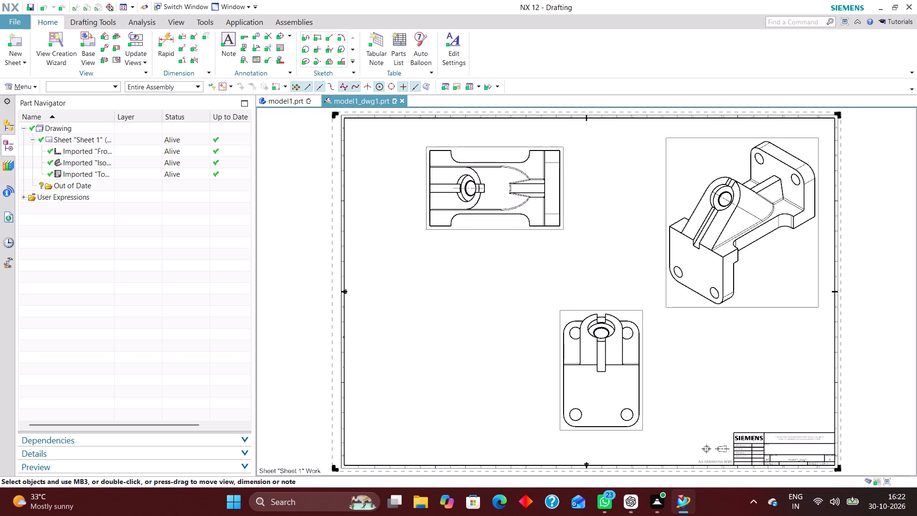
left_click_drag(634, 315, 638, 320)
Place a 1:1 side base view, reoriented to the bracket's side profile, left of the front view and level with it, without projected views.
left_click(91, 43)
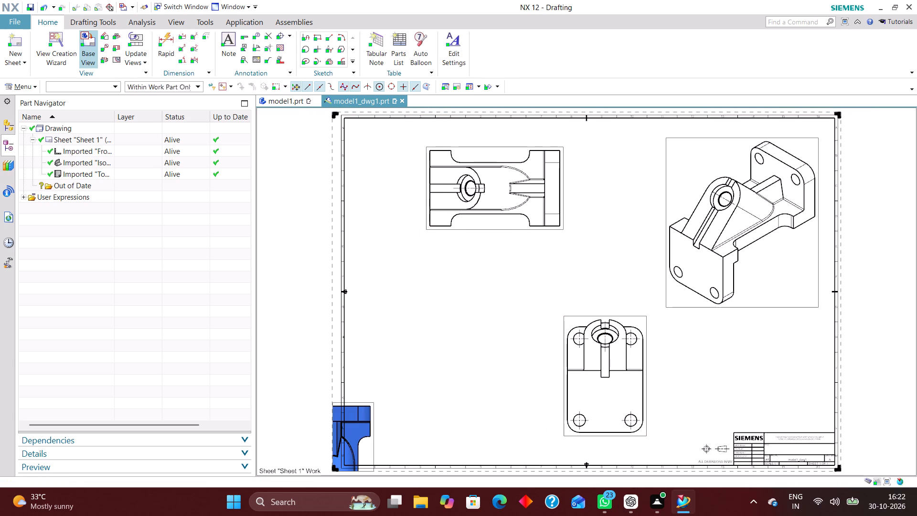
left_click(287, 260)
left_click(285, 260)
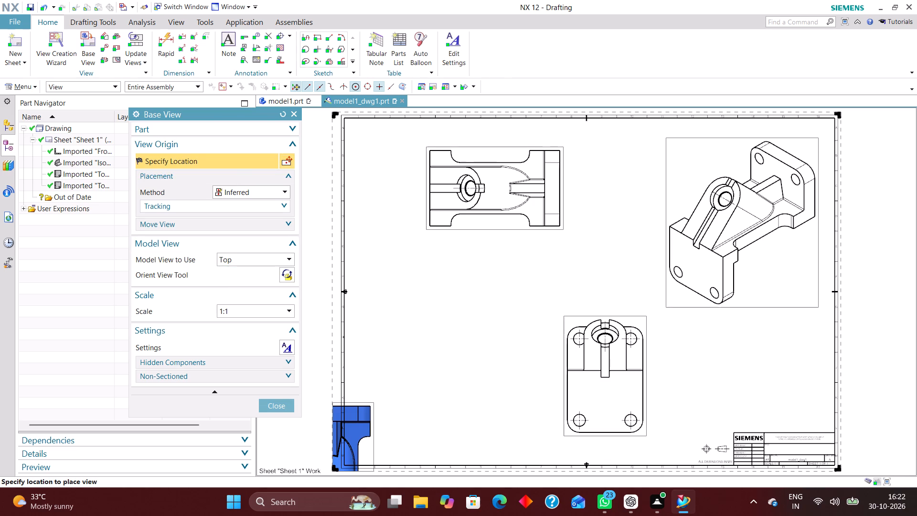
left_click(285, 272)
left_click_drag(882, 409, 888, 411)
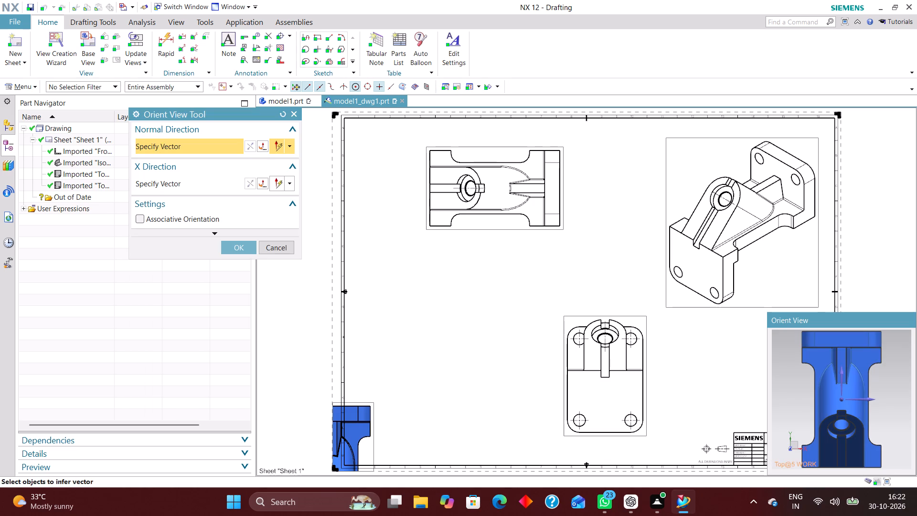
middle_click_drag(890, 428, 882, 416)
middle_click_drag(882, 416, 837, 400)
middle_click_drag(897, 441, 863, 440)
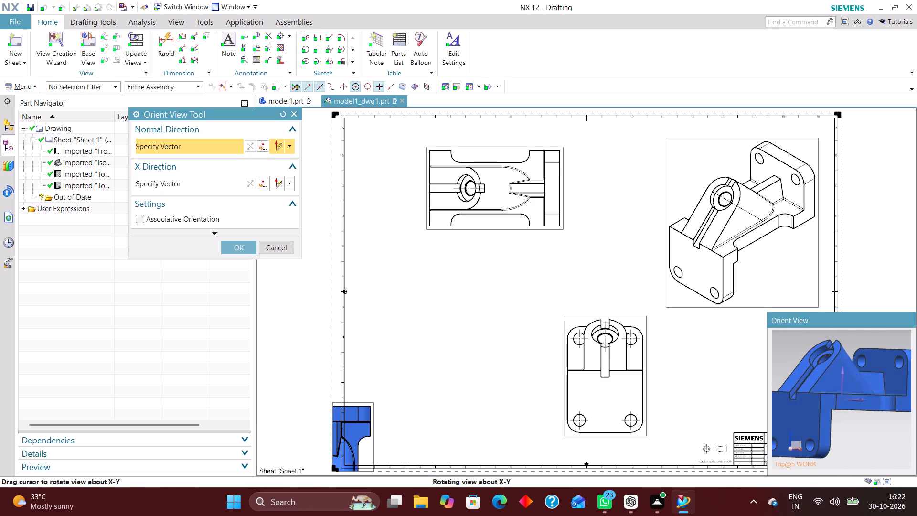
middle_click_drag(863, 440, 847, 439)
right_click_drag(893, 441, 779, 441)
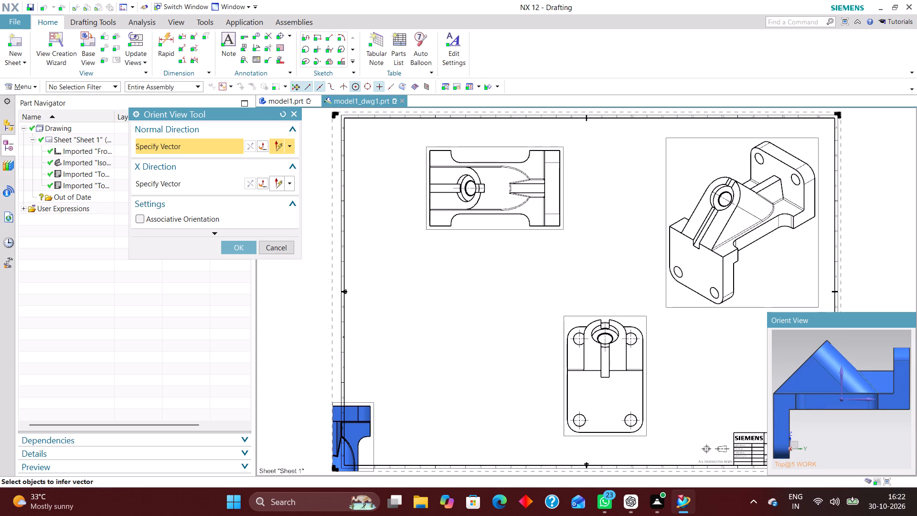
left_click(238, 247)
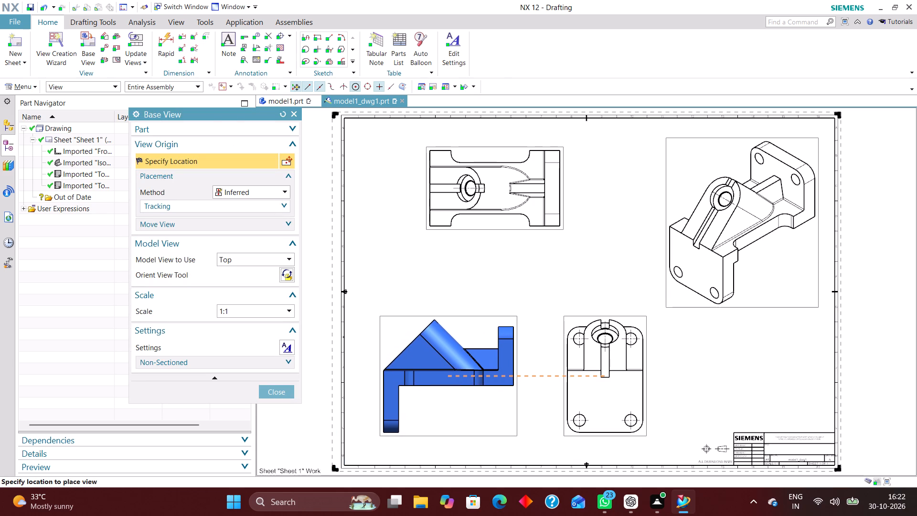
left_click(448, 374)
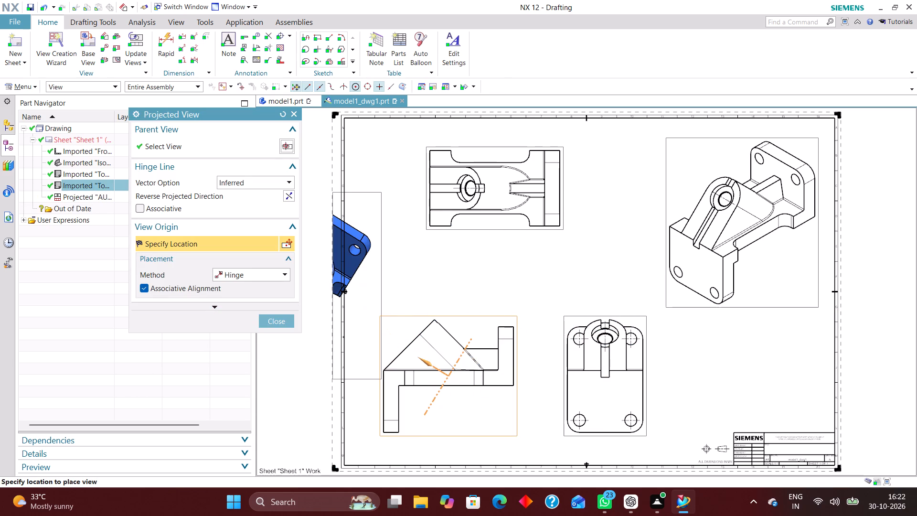
left_click(278, 320)
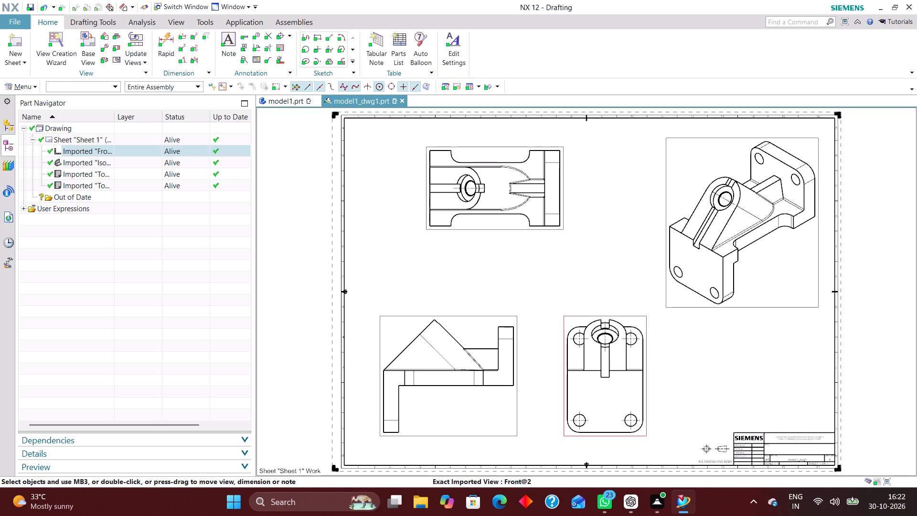
Nudge the front view slightly up and move the top view down, closer to the side view below it.
left_click_drag(635, 317, 632, 311)
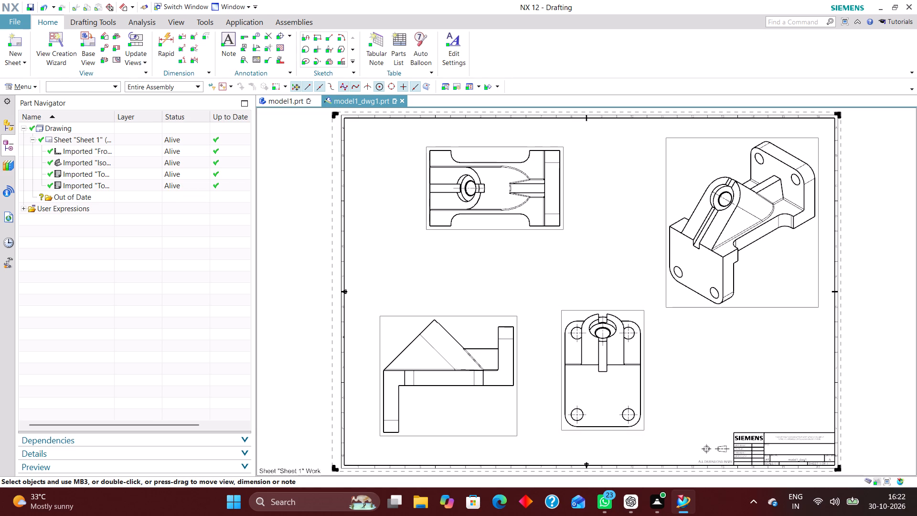
left_click_drag(505, 228, 509, 254)
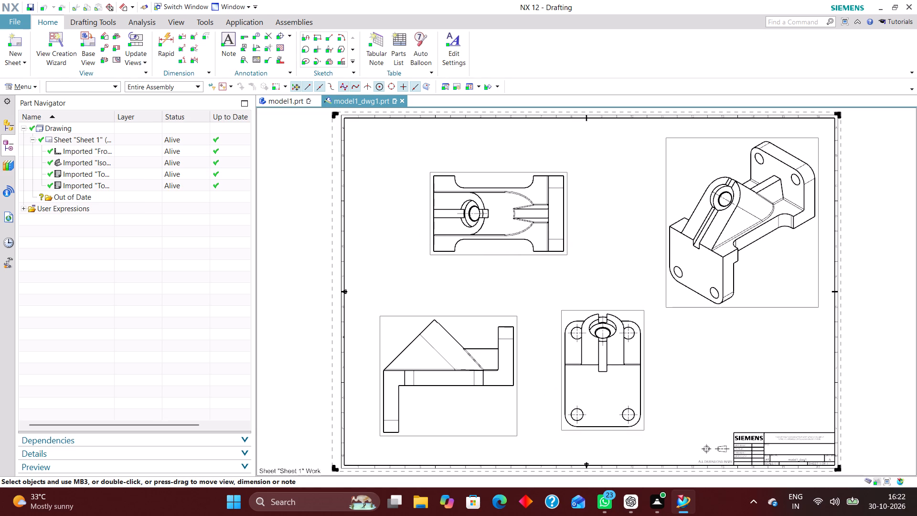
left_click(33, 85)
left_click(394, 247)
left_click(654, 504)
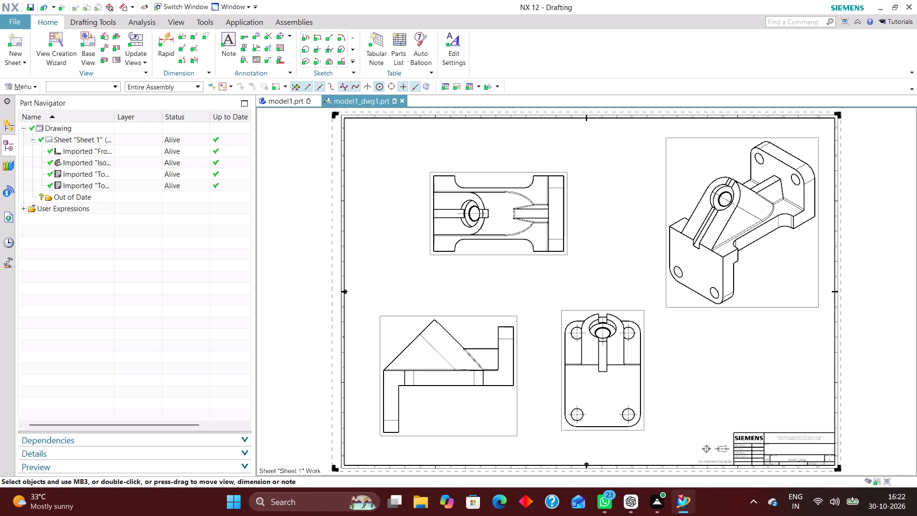
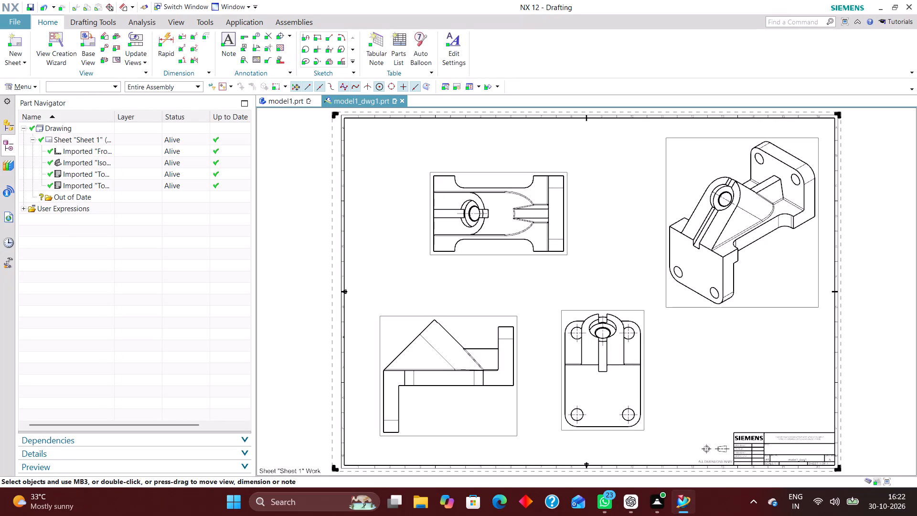
In the drafting preferences, set the side 1 arrowhead type for leaders and dimensions to Filled Arrow.
left_click(26, 86)
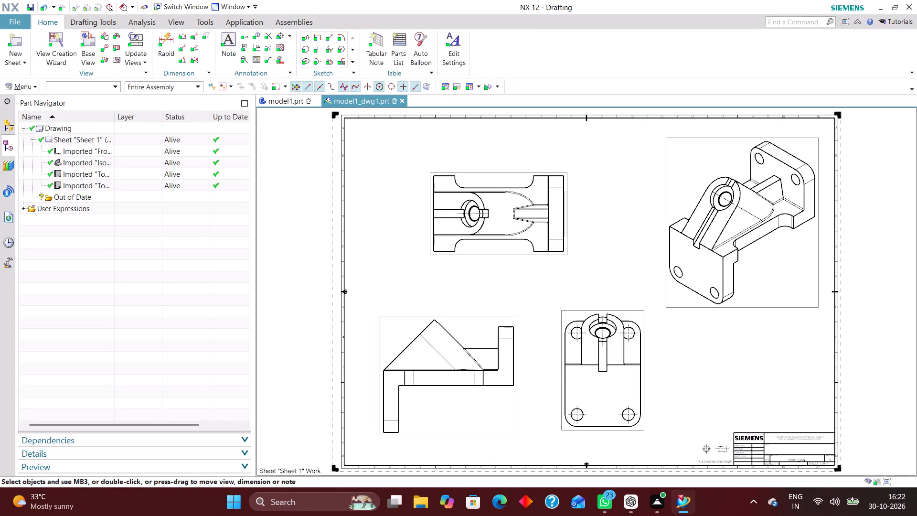
left_click(31, 84)
left_click(56, 200)
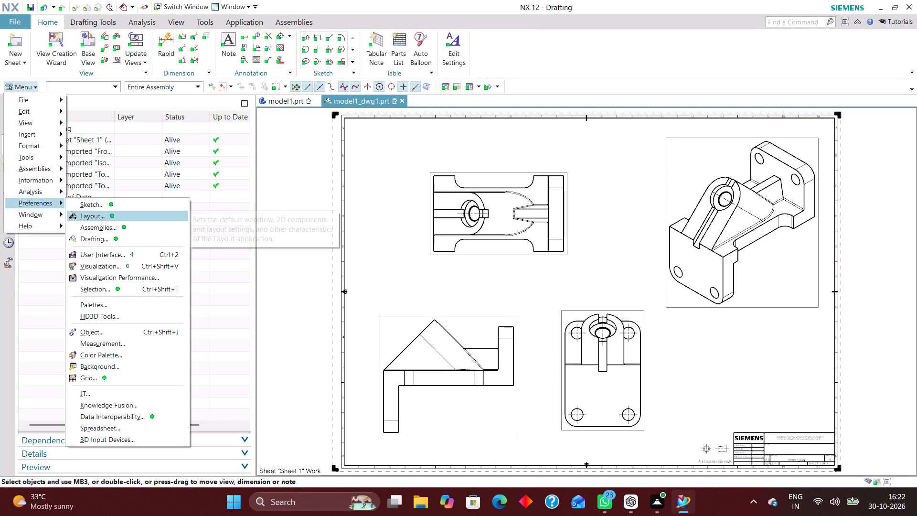
left_click(128, 237)
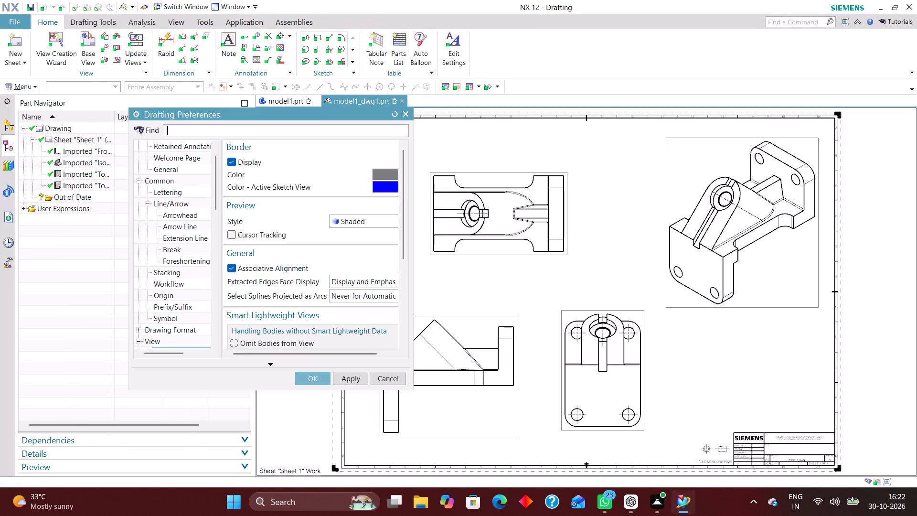
left_click(176, 217)
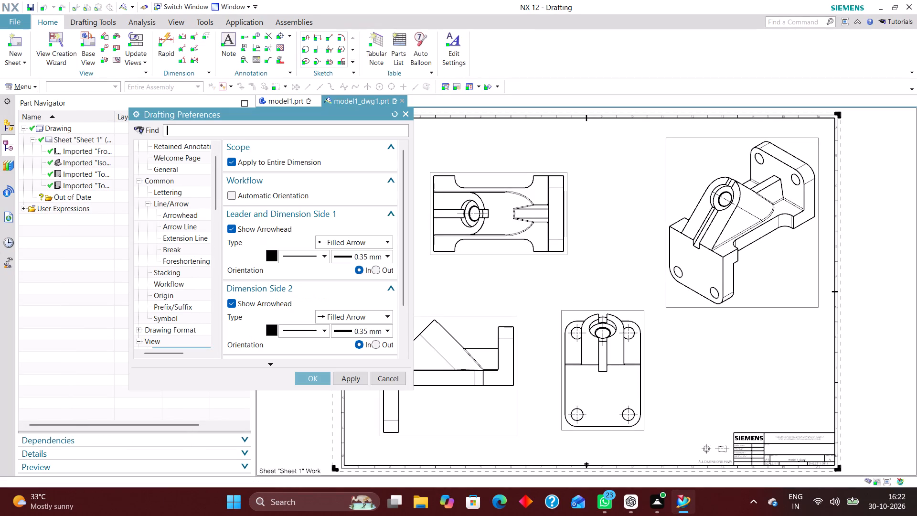
left_click(352, 240)
left_click(356, 275)
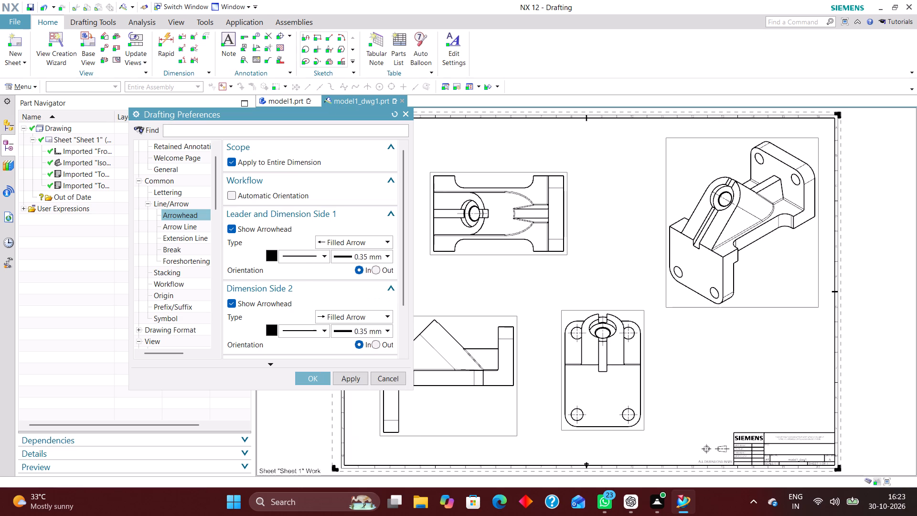
Set the extension line gap to 2, applied to the entire dimension.
left_click(192, 236)
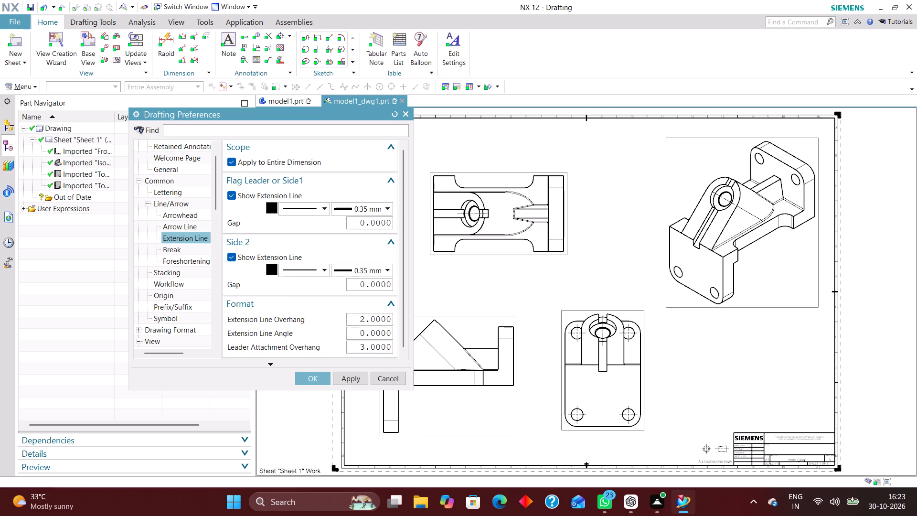
left_click_drag(360, 223, 447, 224)
key("2")
key("Return")
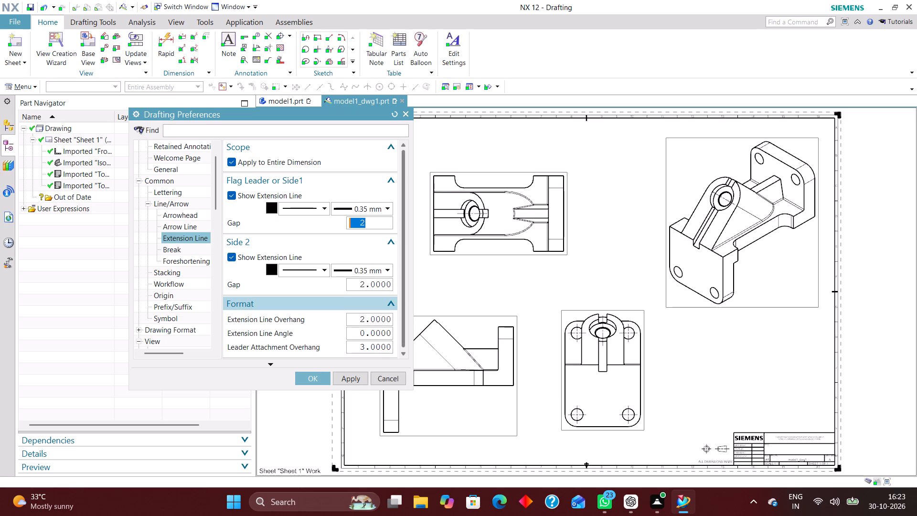
Set the decimal delimiter for dimension text units to Period and accept the drafting preferences.
scroll(183, 294, "down", 3)
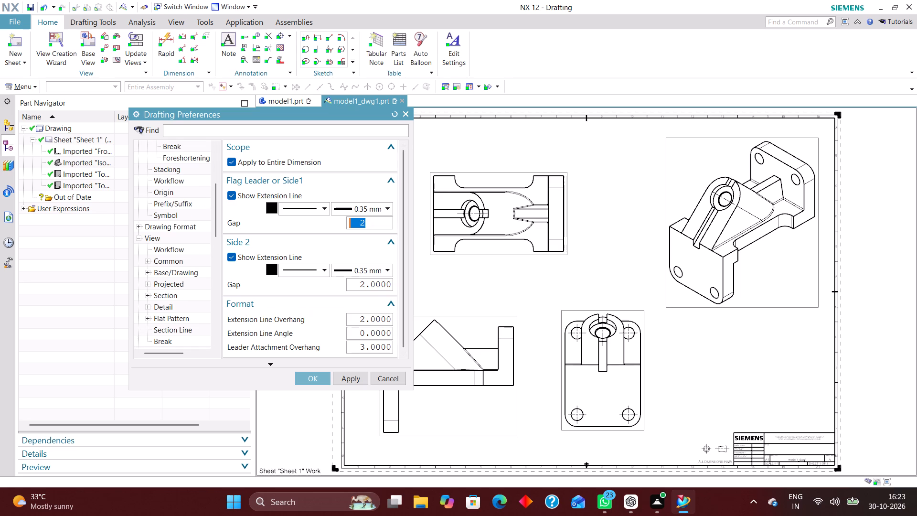
scroll(184, 287, "down", 4)
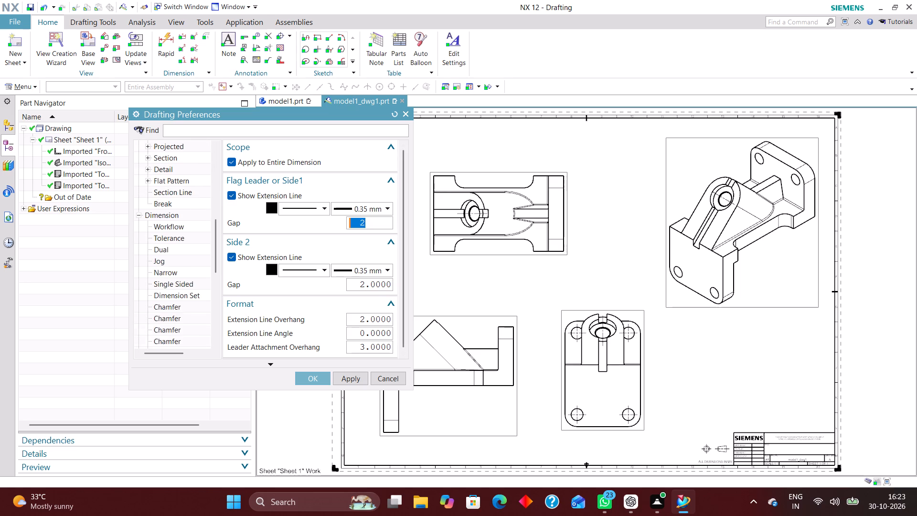
scroll(184, 315, "down", 13)
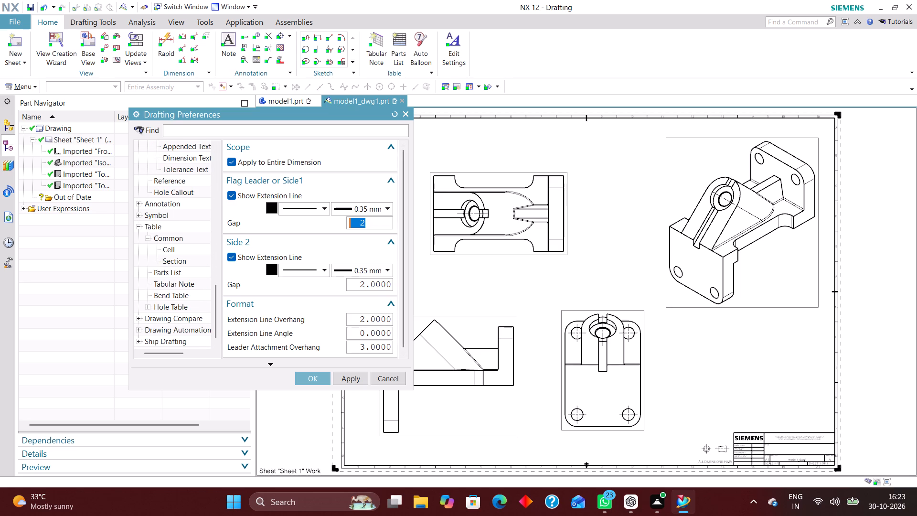
scroll(185, 314, "up", 2)
scroll(180, 302, "down", 1)
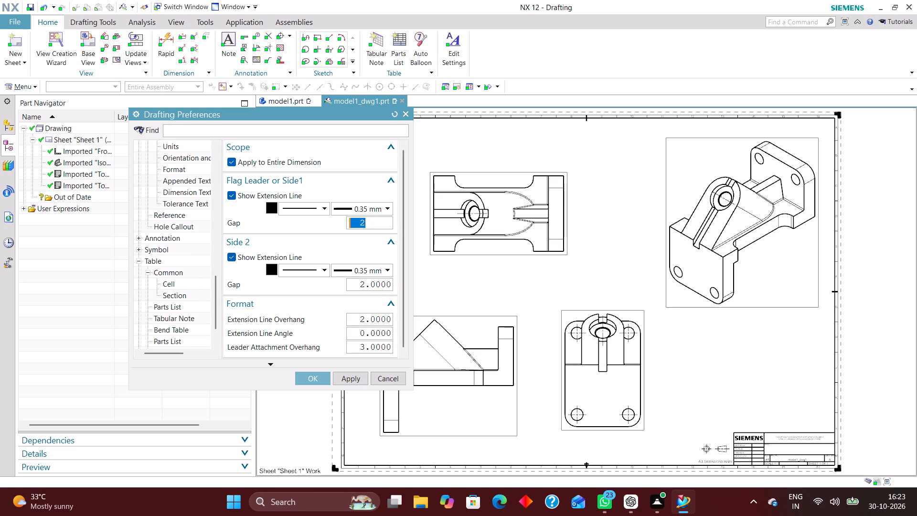
scroll(178, 275, "up", 1)
scroll(181, 216, "up", 1)
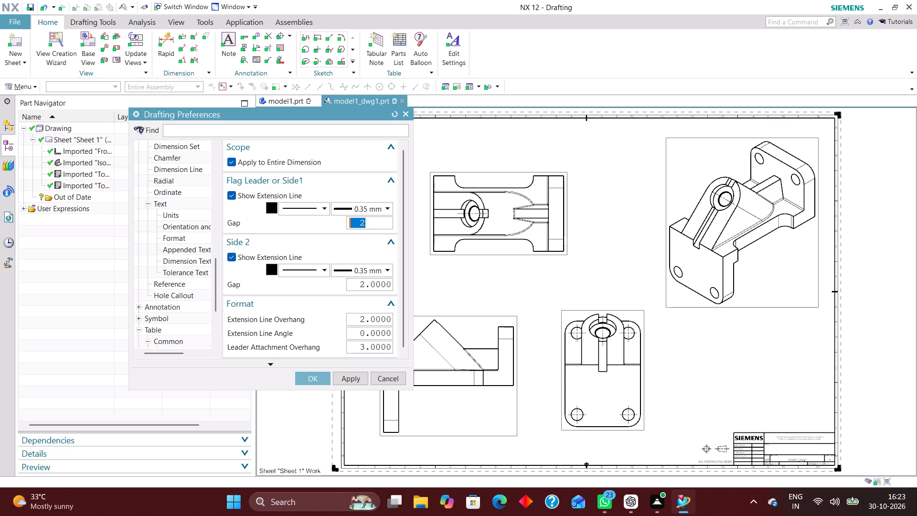
left_click(185, 219)
left_click(373, 209)
left_click(367, 218)
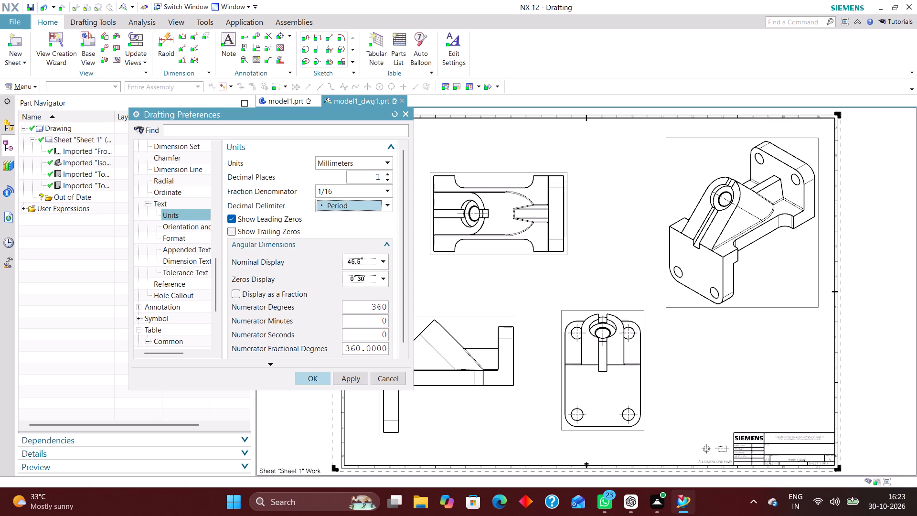
left_click(316, 377)
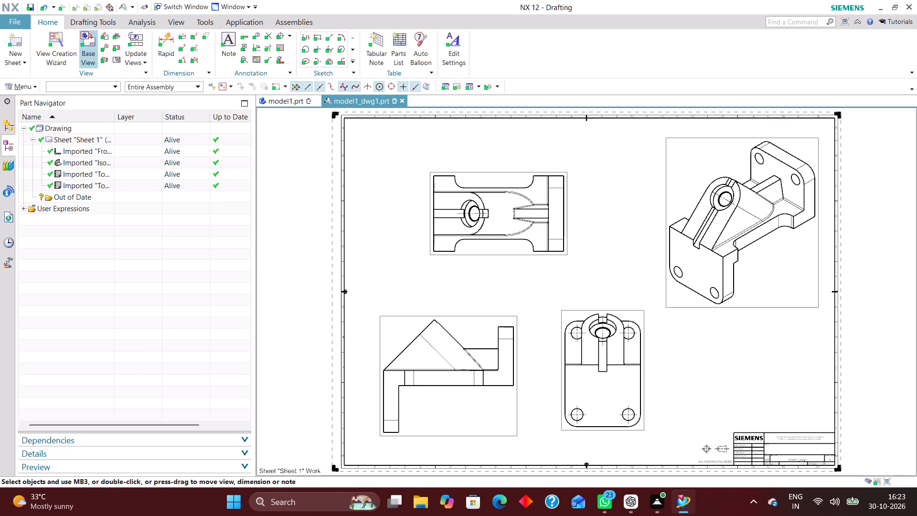
Using Rapid Dimension with the Inferred method, dimension the side view's vertical leg width, placing the dimension below the leg.
left_click(167, 38)
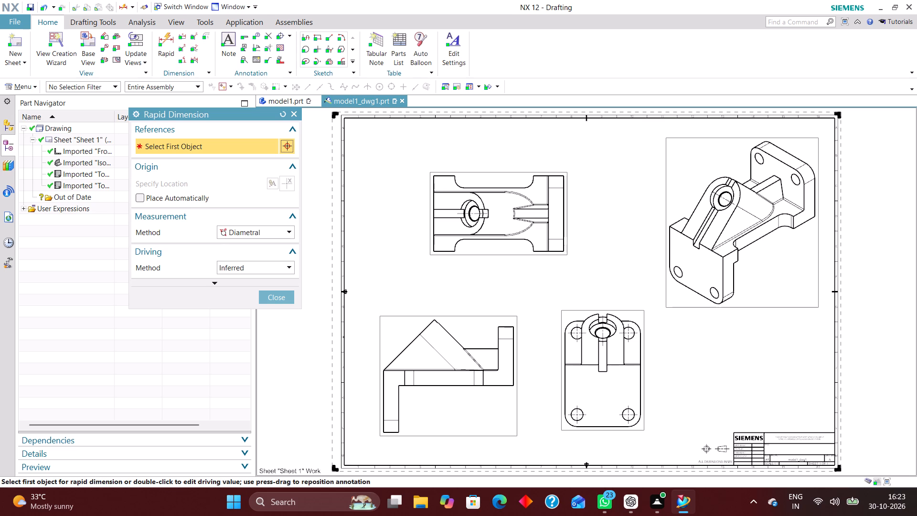
left_click(281, 233)
left_click(273, 244)
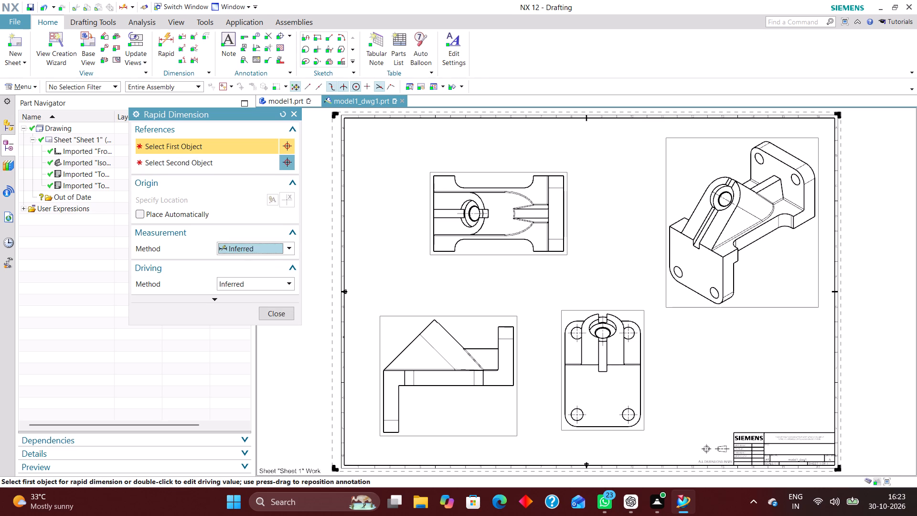
scroll(424, 257, "down", 1)
scroll(381, 406, "up", 5)
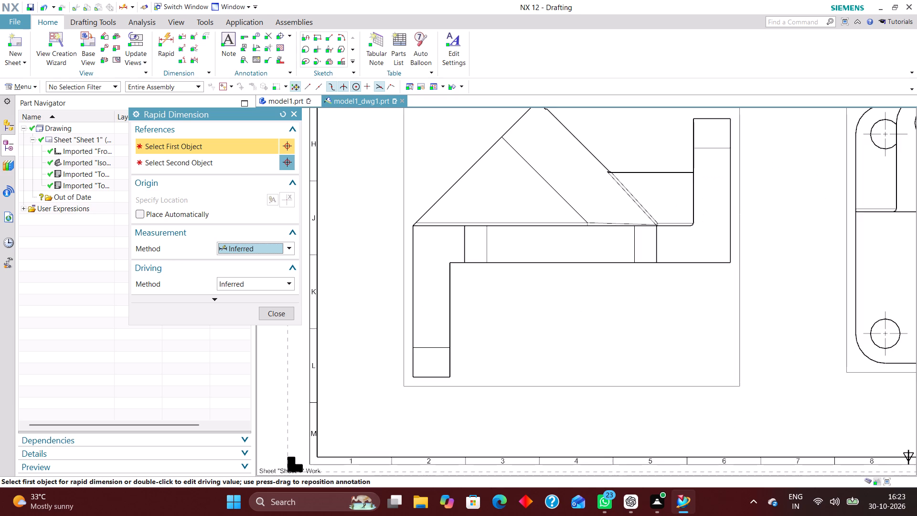
scroll(412, 378, "up", 4)
left_click(413, 376)
left_click(501, 376)
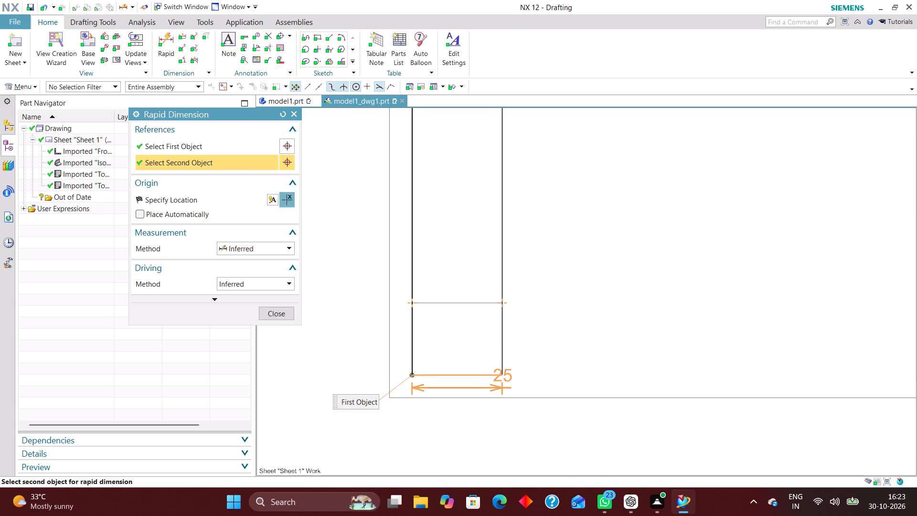
scroll(480, 398, "down", 4)
left_click(472, 445)
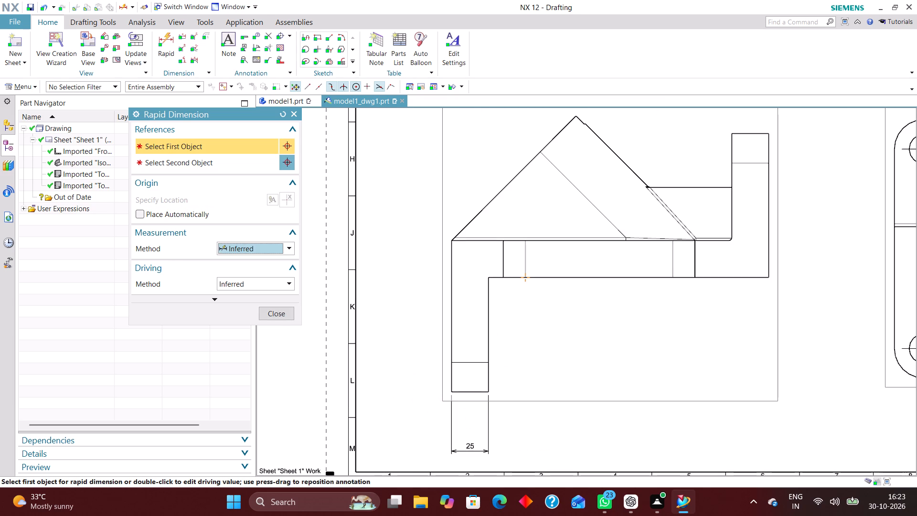
Dimension the thickness of the side view's horizontal plate, placing the dimension to the left of the view.
scroll(436, 258, "up", 2)
left_click(460, 234)
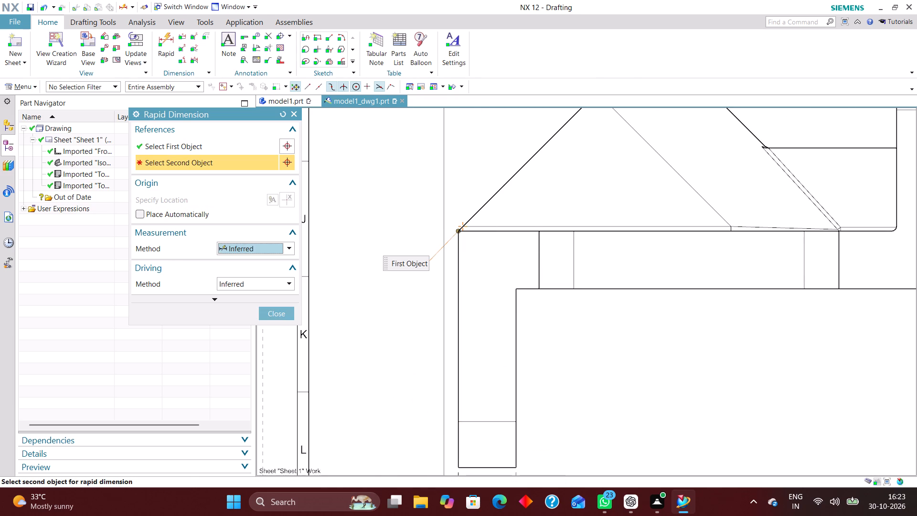
left_click(513, 287)
left_click(371, 260)
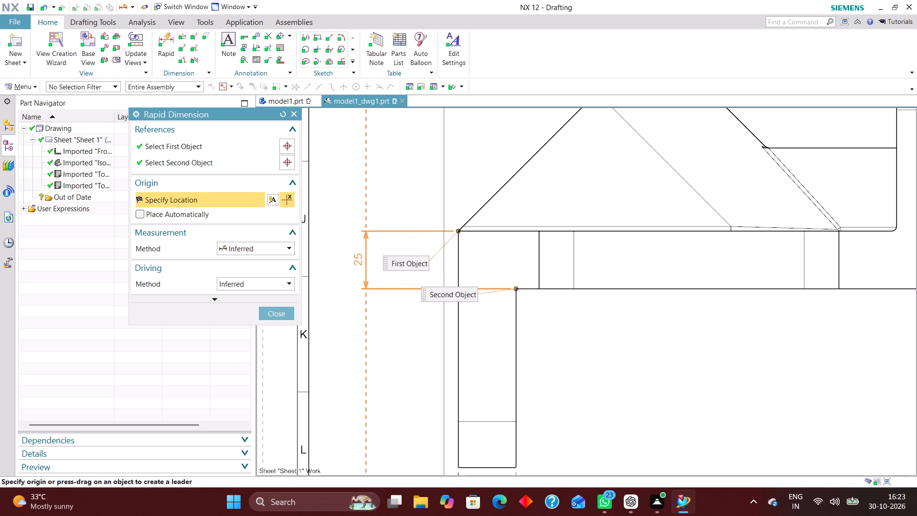
Dimension the side view's overall horizontal length, from the leg's outer lower corner to the plate's far end, below the leg-width dimension.
scroll(384, 326, "down", 3)
scroll(429, 338, "down", 2)
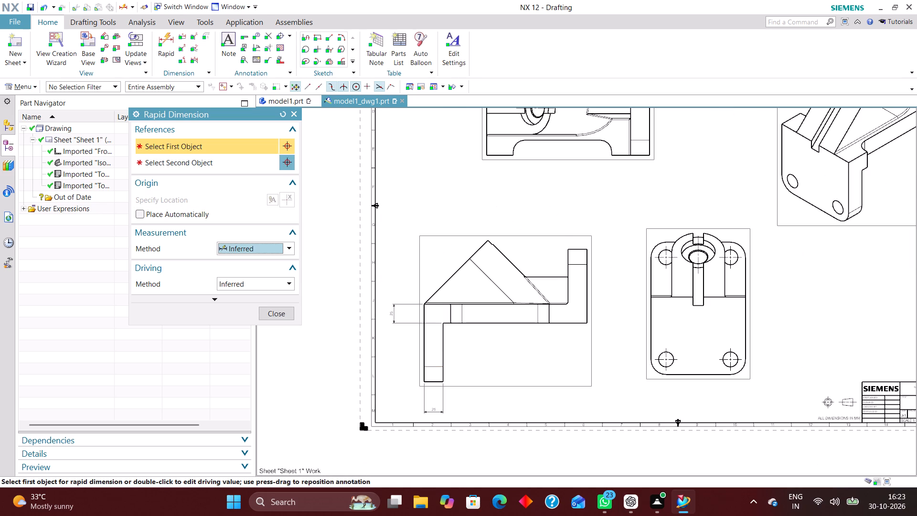
scroll(573, 309, "up", 2)
scroll(563, 378, "down", 1)
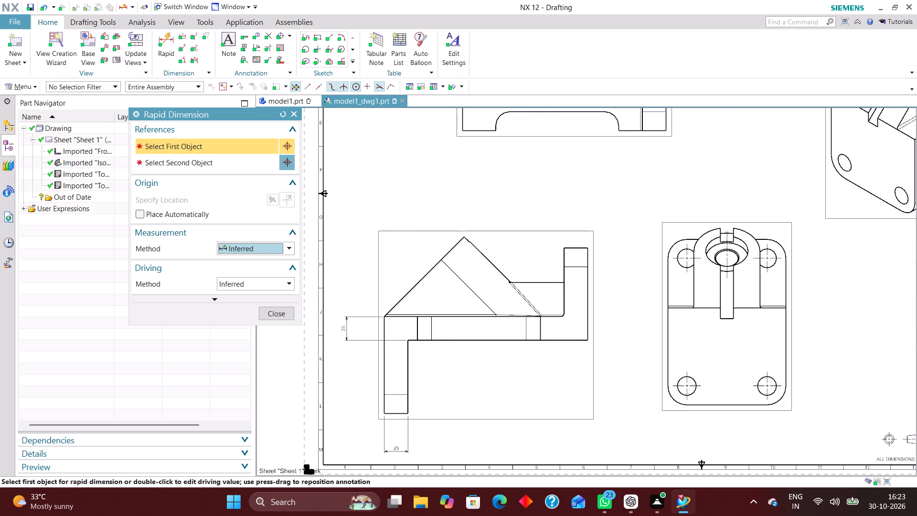
scroll(592, 356, "down", 1)
scroll(447, 351, "down", 1)
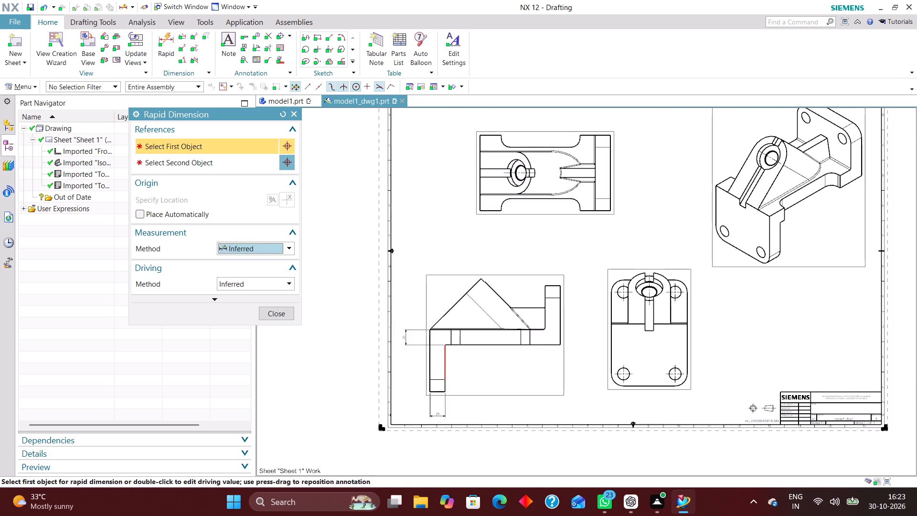
scroll(448, 394, "up", 4)
left_click(442, 382)
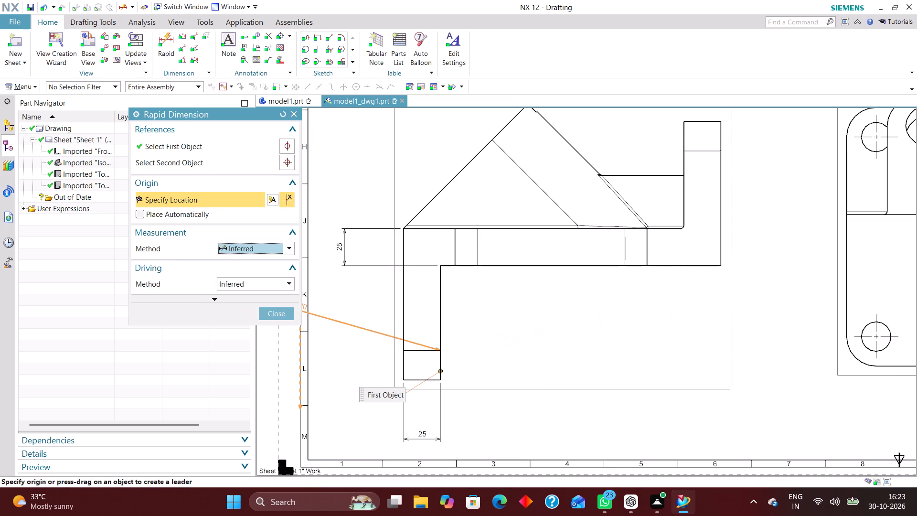
left_click(228, 150)
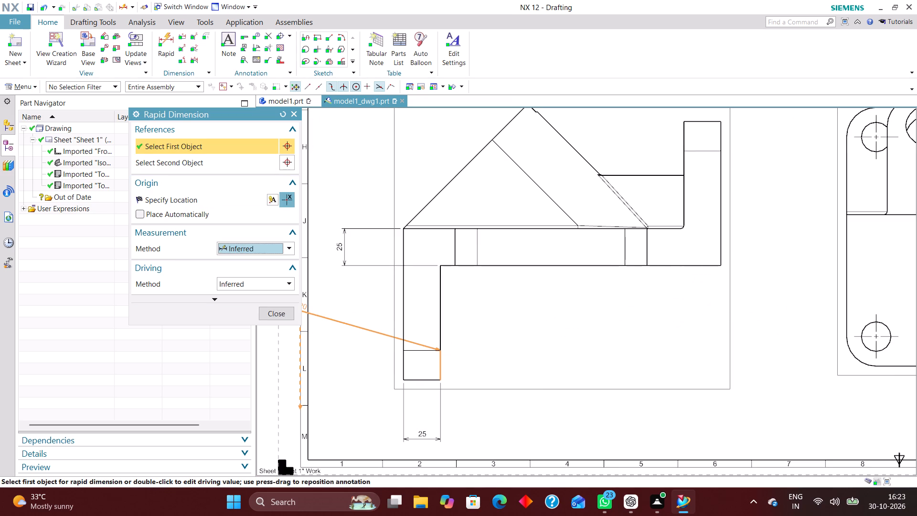
left_click(404, 382)
left_click(722, 267)
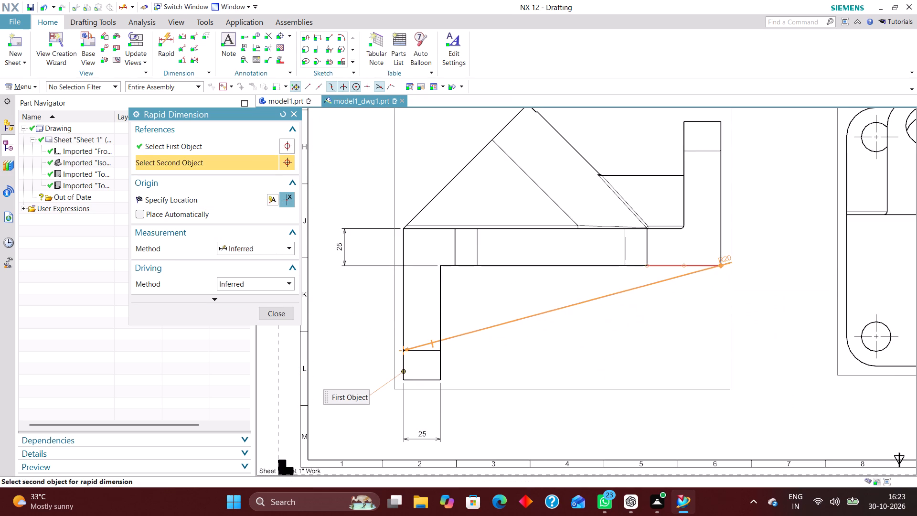
scroll(556, 386, "down", 1)
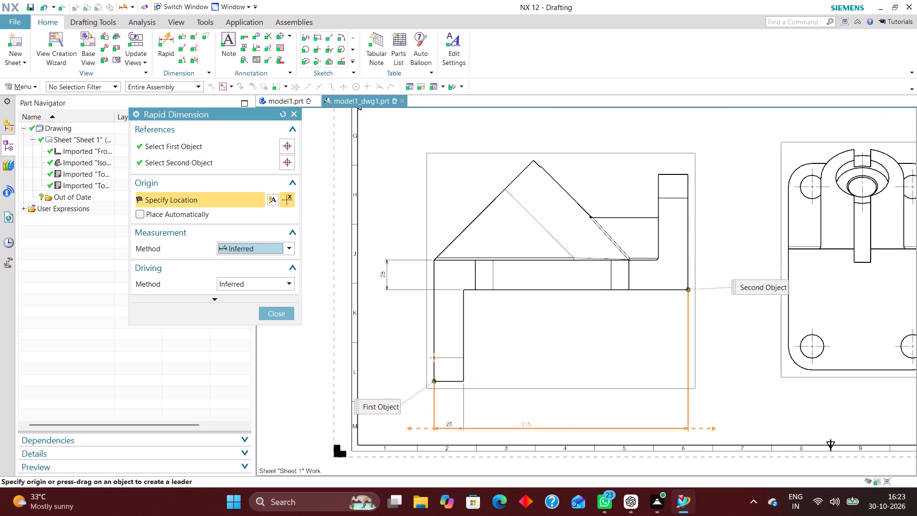
left_click(524, 436)
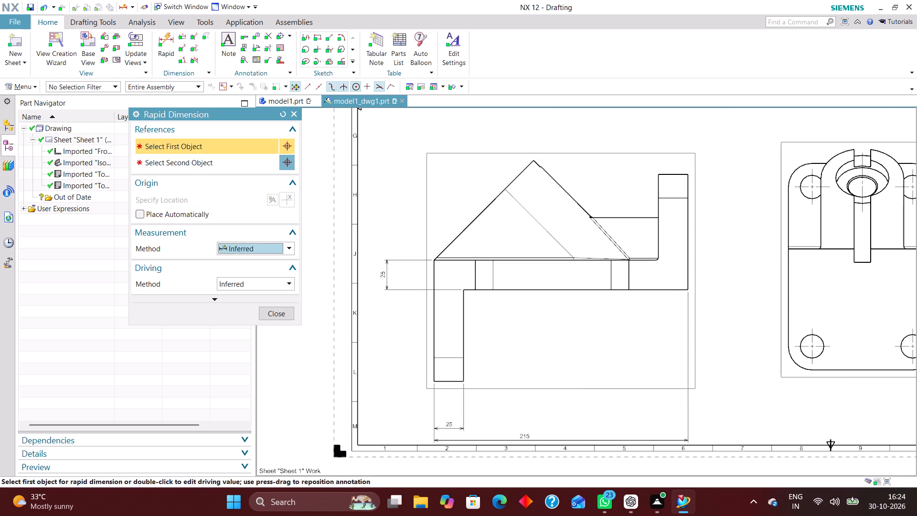
left_click(277, 311)
Move the leg-width and overall-length dimensions up, closer to the side view and clear of the sheet border.
left_click_drag(451, 427, 453, 407)
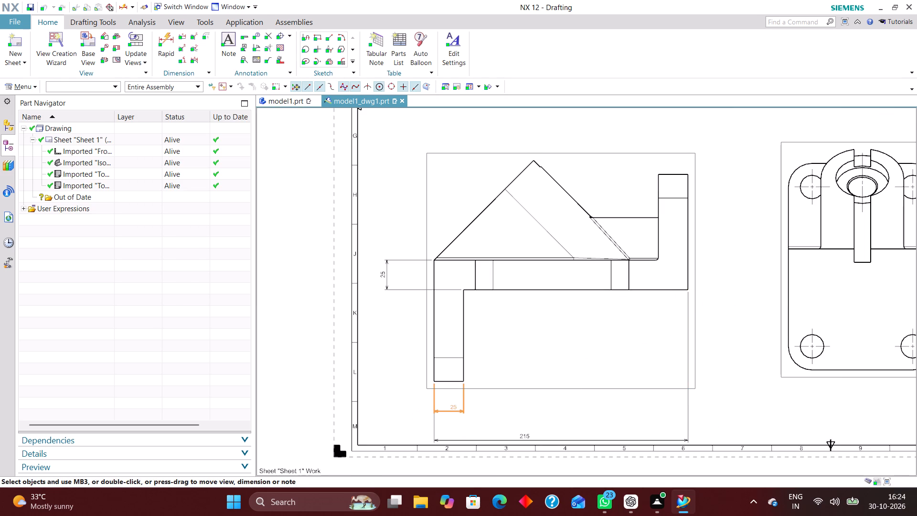
left_click_drag(453, 407, 451, 402)
left_click_drag(530, 436, 533, 414)
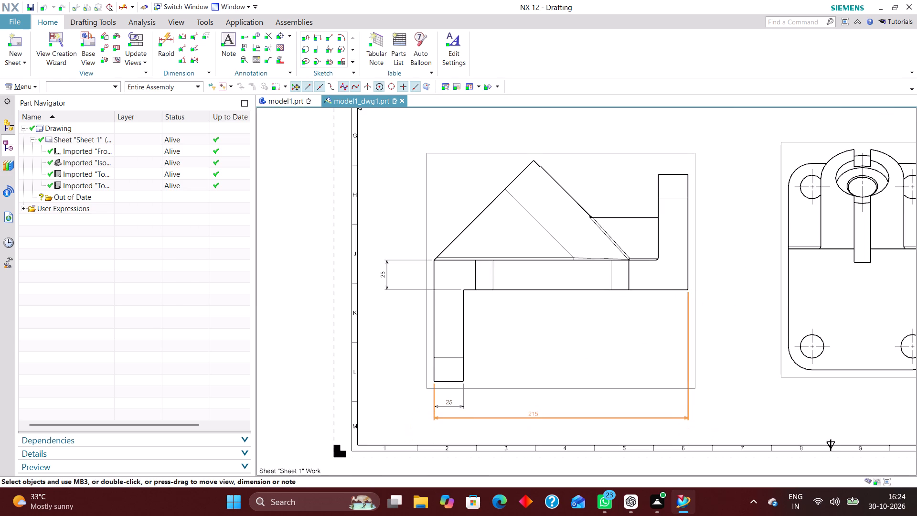
left_click_drag(533, 414, 531, 418)
Examine the dimensioned side view and the projection symbol beside the title block.
scroll(532, 389, "down", 1)
scroll(533, 239, "up", 2)
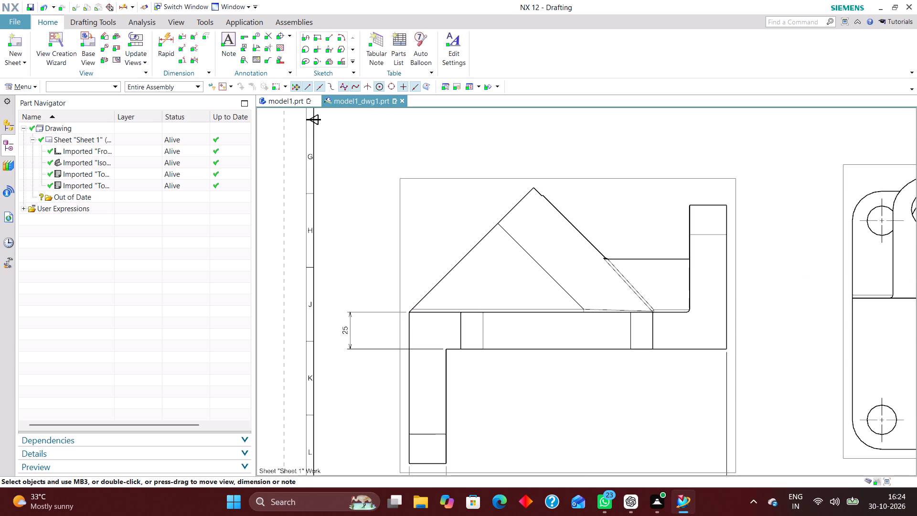
scroll(477, 290, "down", 3)
scroll(916, 420, "up", 4)
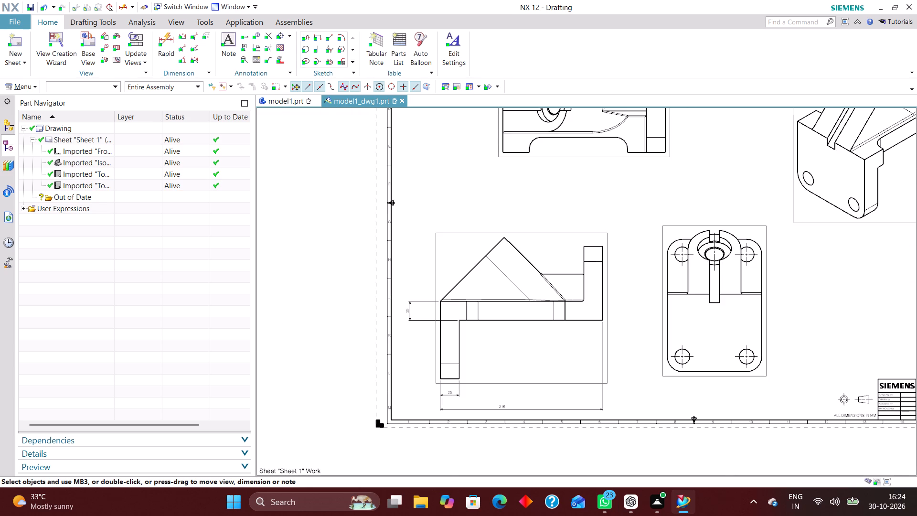
scroll(916, 417, "up", 1)
scroll(638, 382, "down", 2)
scroll(746, 380, "up", 5)
scroll(899, 435, "up", 5)
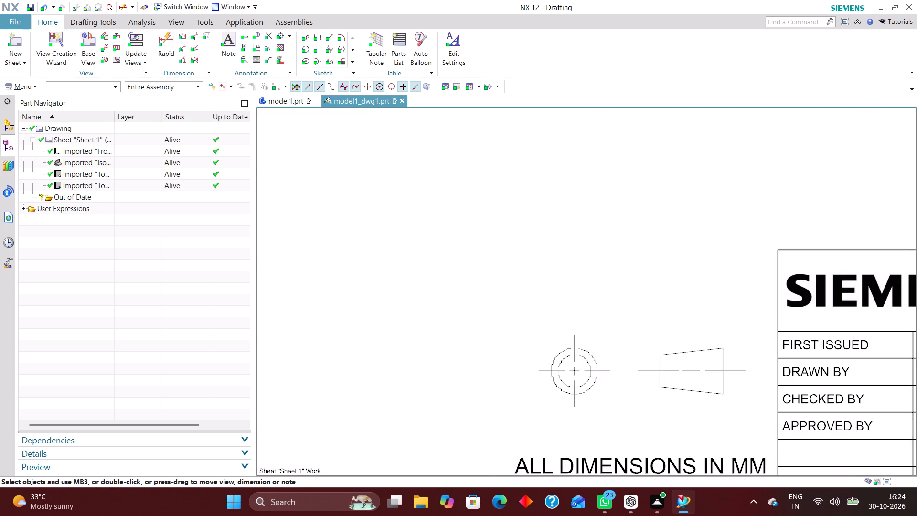
scroll(573, 362, "down", 4)
scroll(829, 422, "down", 3)
scroll(675, 342, "down", 2)
scroll(677, 306, "up", 1)
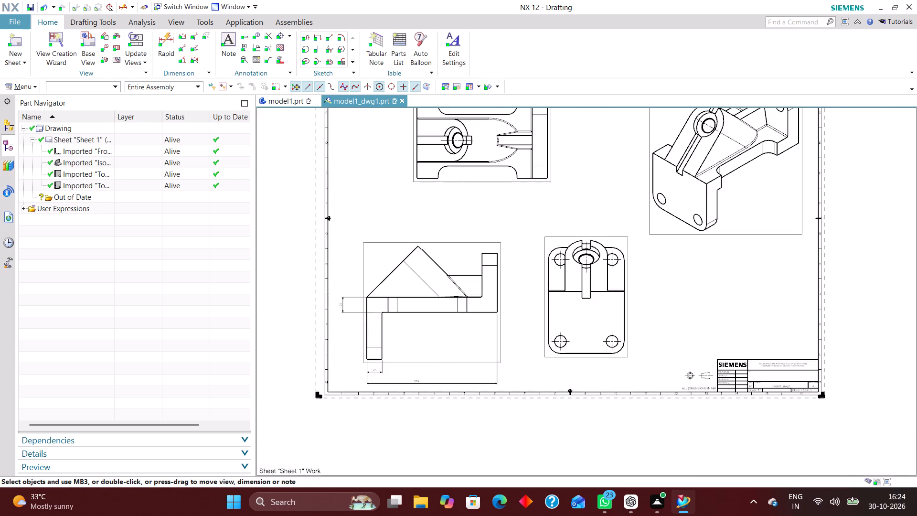
Dimension the side view's upright end from the plate's lower corner to its top corner, placing the dimension to the right of the view.
right_click_drag(695, 289, 658, 387)
right_click_drag(716, 296, 598, 388)
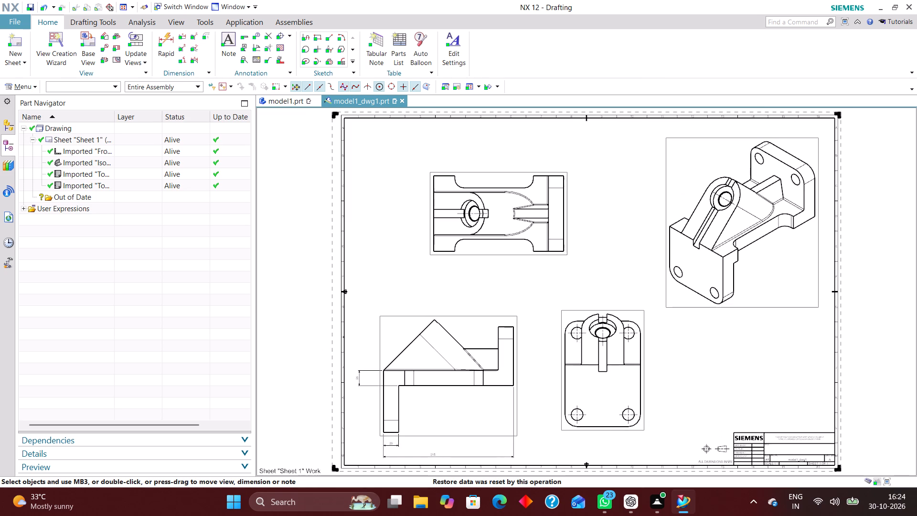
scroll(433, 437, "up", 5)
scroll(453, 325, "down", 2)
scroll(441, 417, "up", 2)
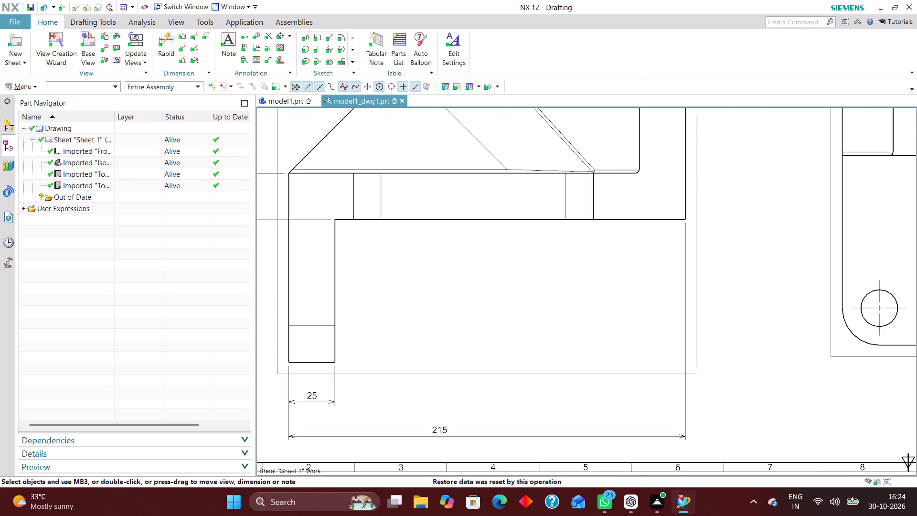
scroll(456, 433, "down", 2)
scroll(471, 391, "down", 2)
scroll(537, 236, "up", 2)
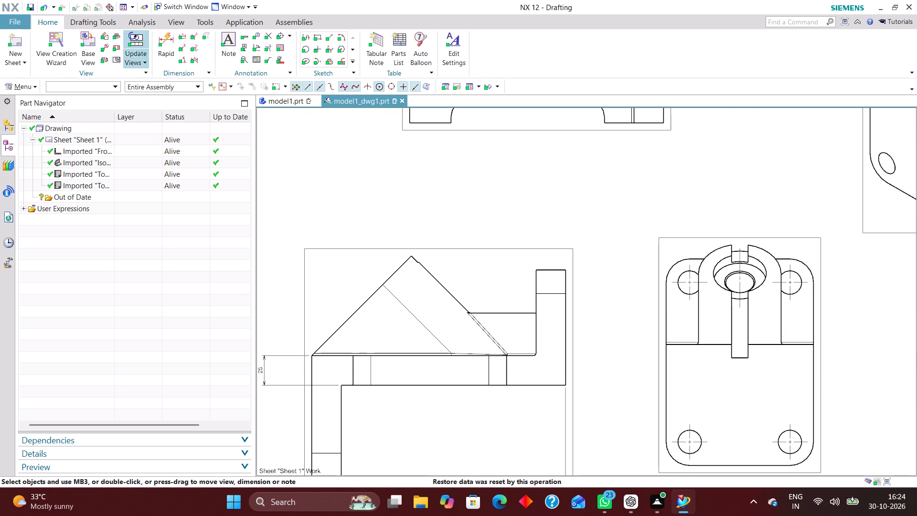
left_click(167, 36)
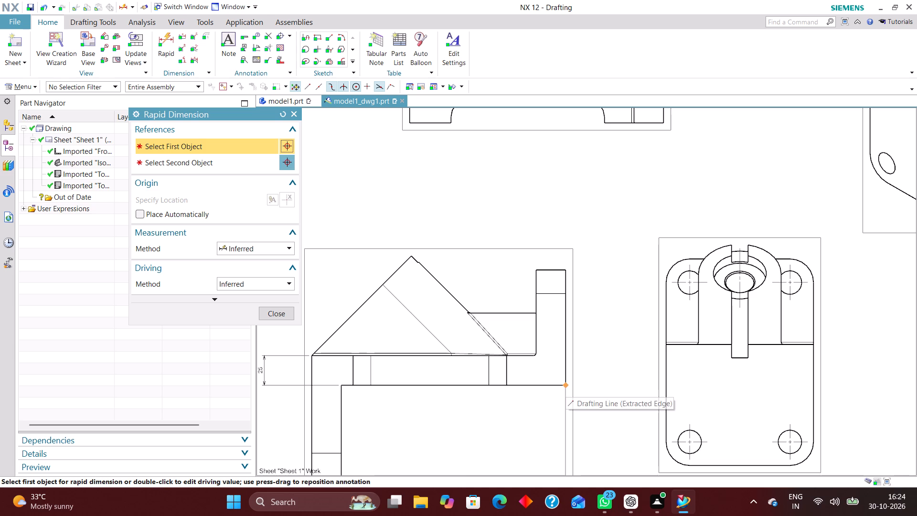
left_click(567, 385)
left_click(566, 268)
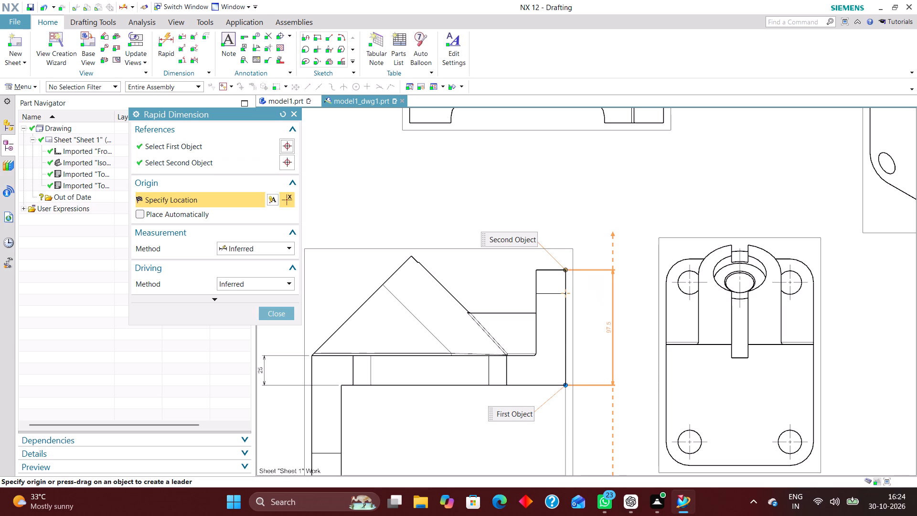
left_click(608, 325)
Dimension the top view's overall width between the two left-end corners, placing the dimension to the left of the view.
scroll(591, 335, "up", 4)
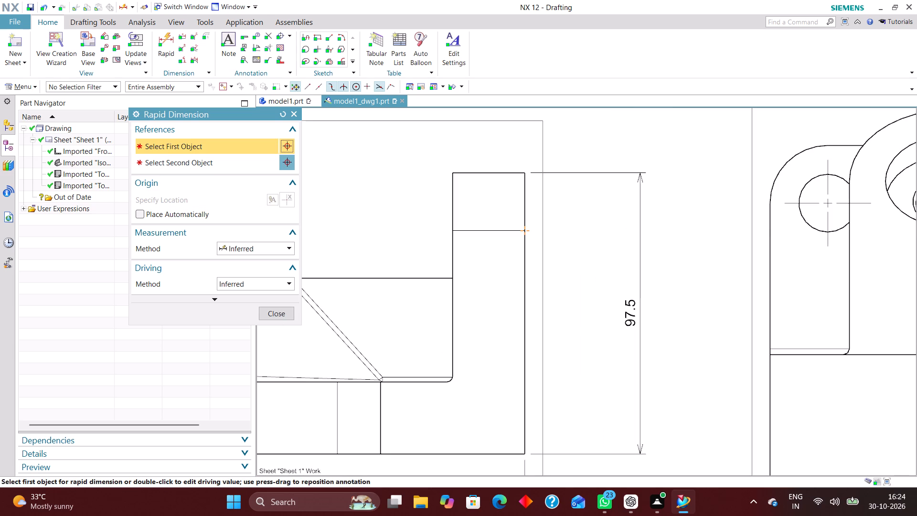
scroll(669, 317, "down", 4)
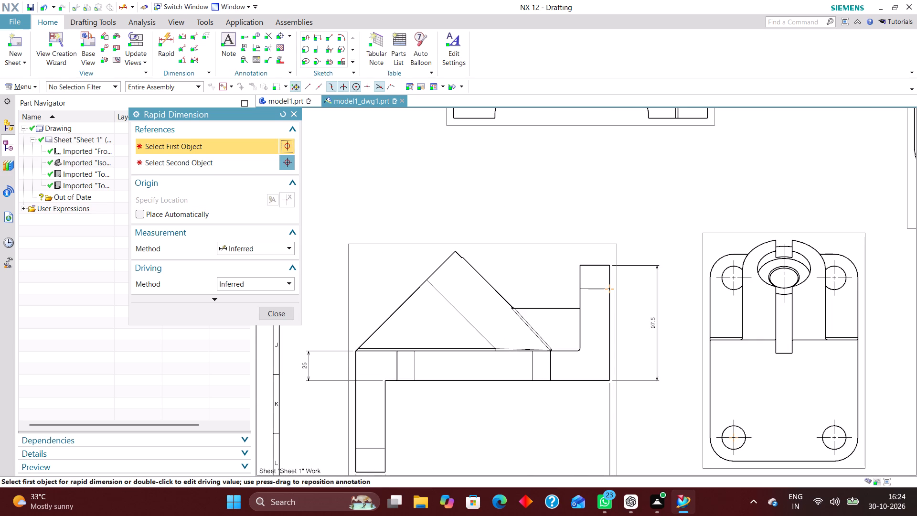
scroll(599, 324, "up", 3)
scroll(429, 318, "up", 5)
scroll(504, 304, "down", 4)
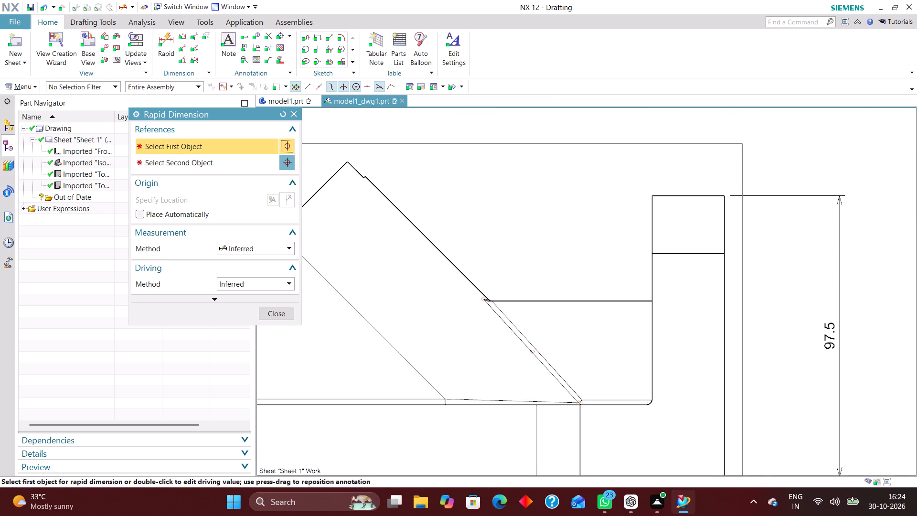
scroll(562, 394, "down", 6)
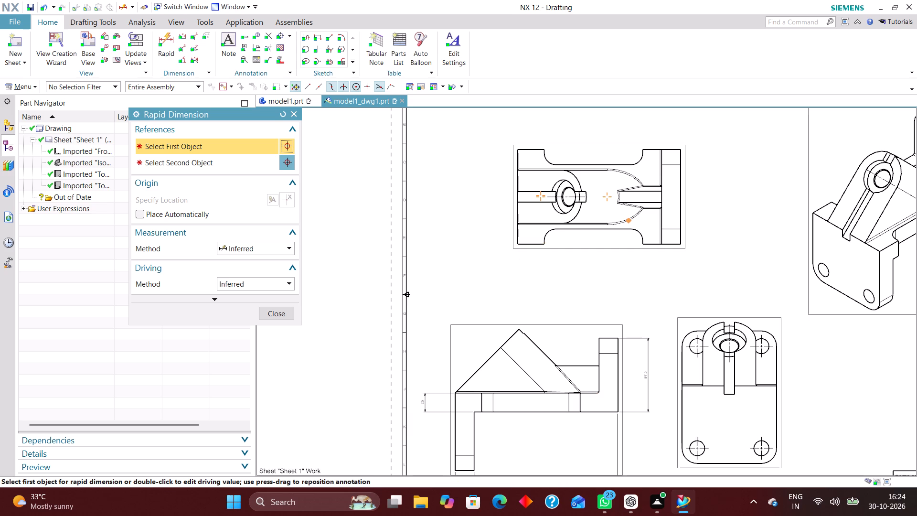
left_click(517, 246)
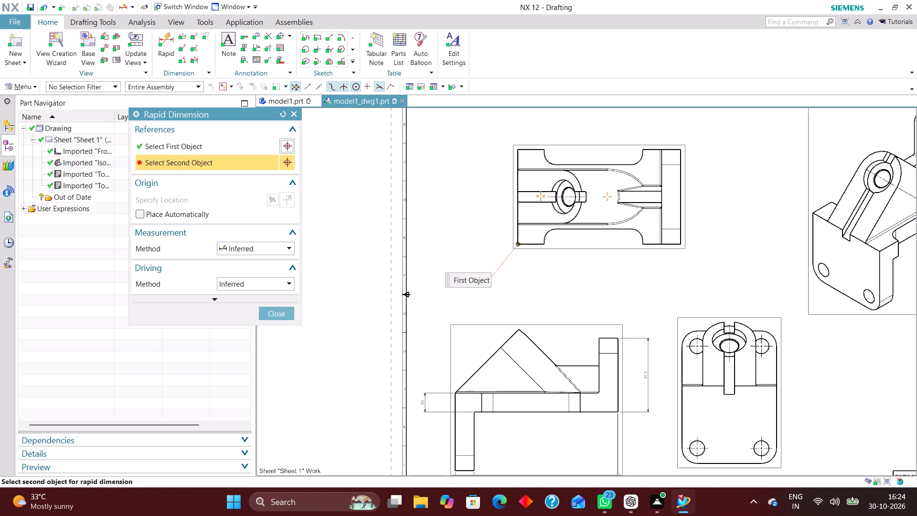
left_click(518, 151)
left_click(475, 187)
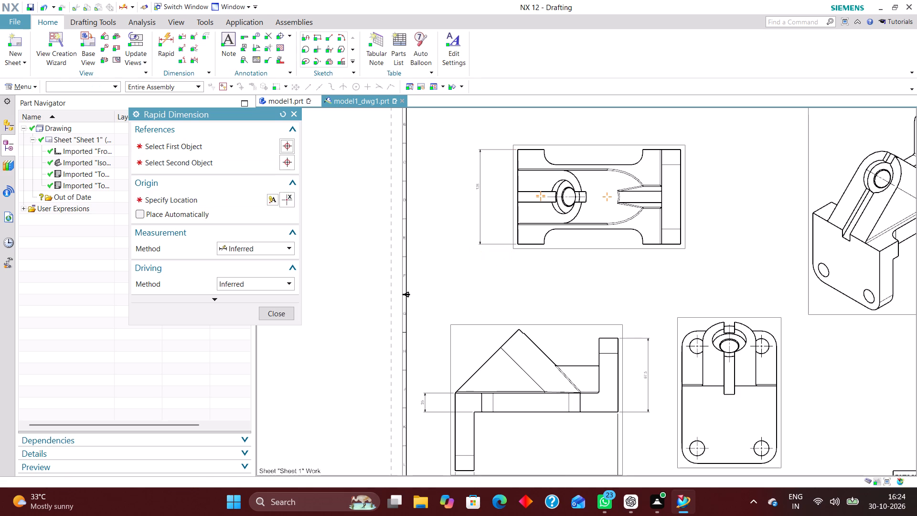
Dimension the depth of the top view's lower edge recess, placing it between the view and the overall-width dimension.
scroll(427, 204, "down", 1)
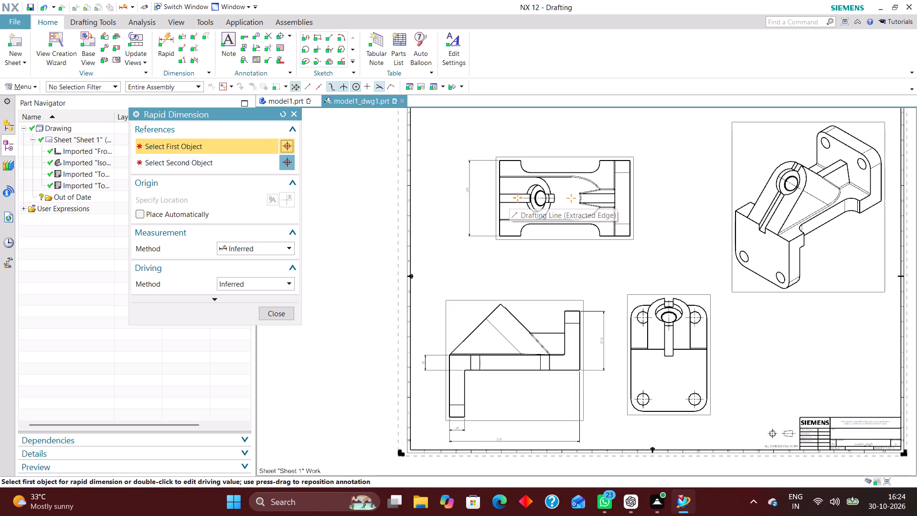
scroll(492, 225, "up", 7)
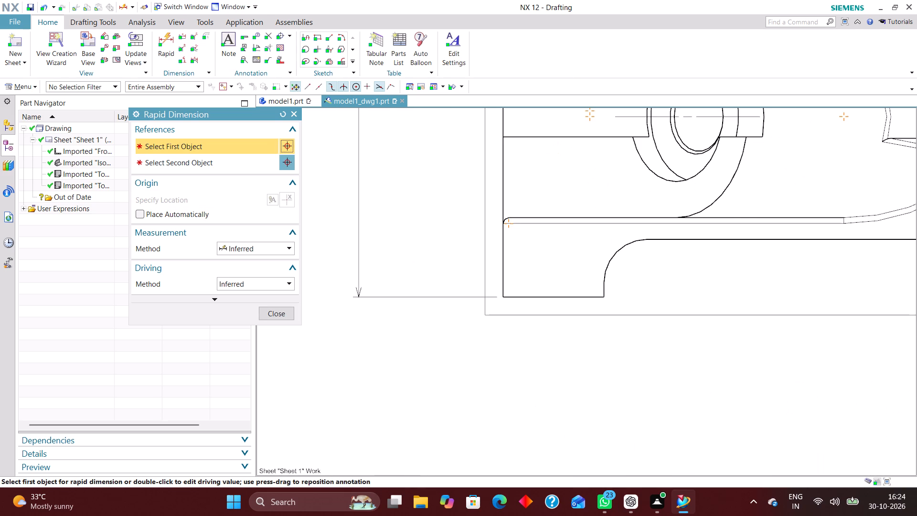
scroll(533, 271, "down", 3)
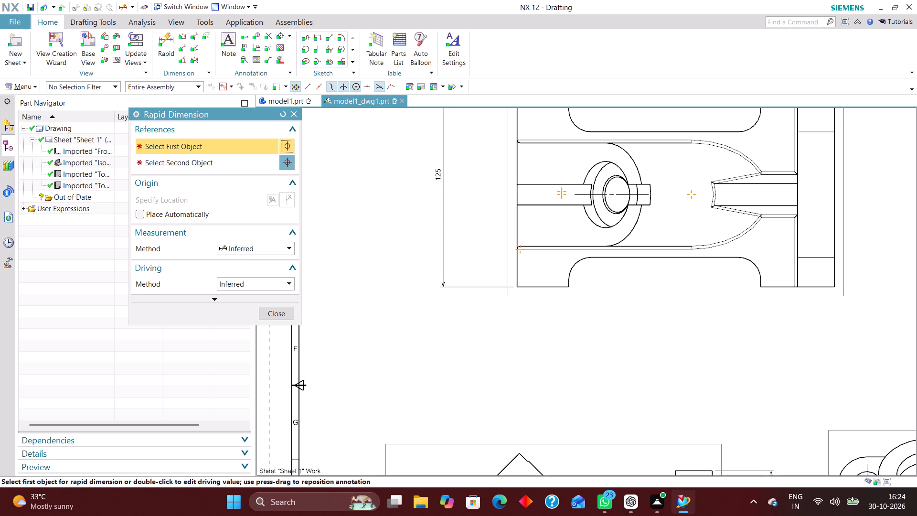
scroll(572, 243, "down", 3)
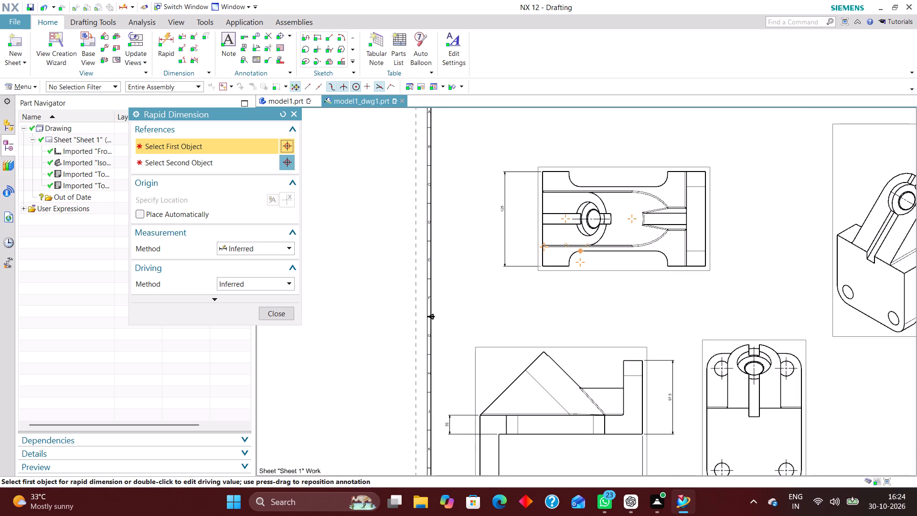
scroll(589, 286, "down", 2)
scroll(583, 239, "up", 4)
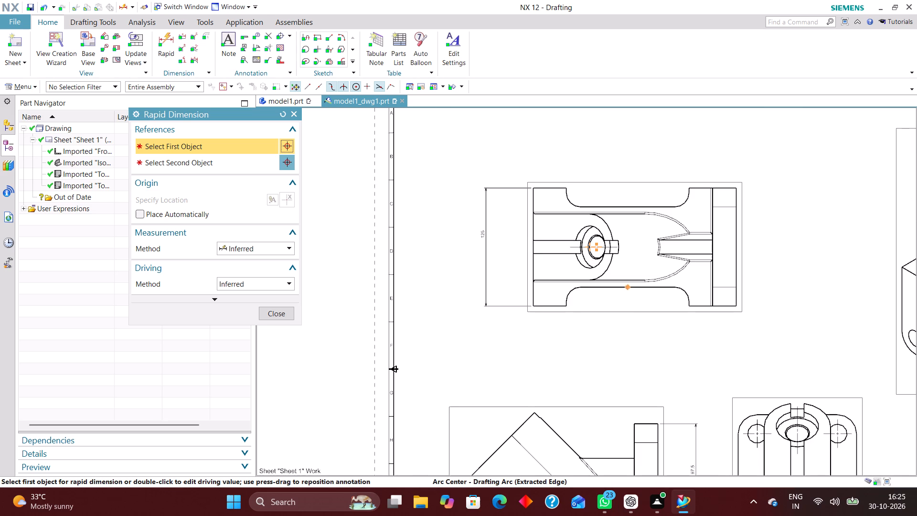
scroll(578, 315, "up", 4)
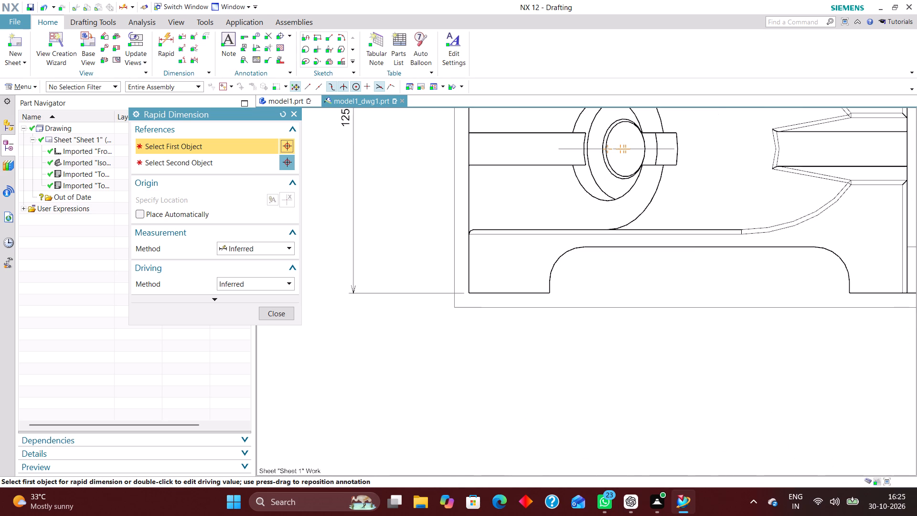
left_click(549, 294)
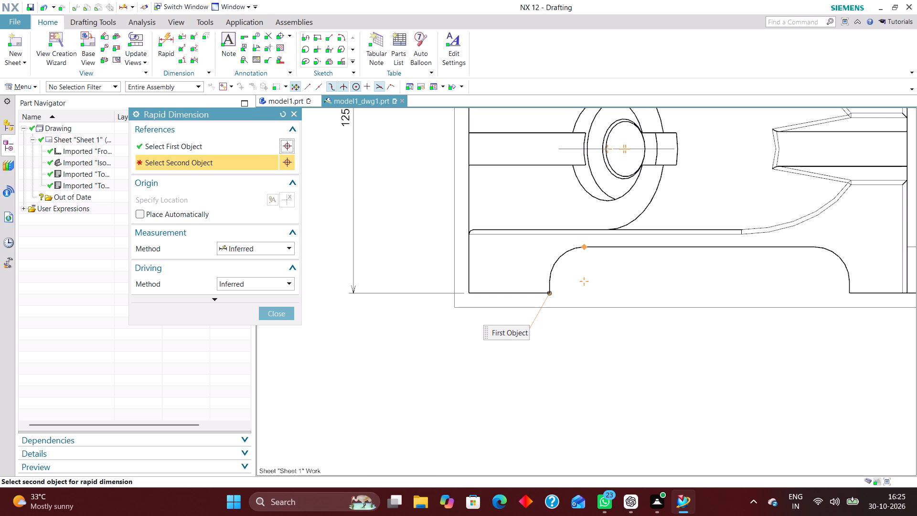
left_click(583, 248)
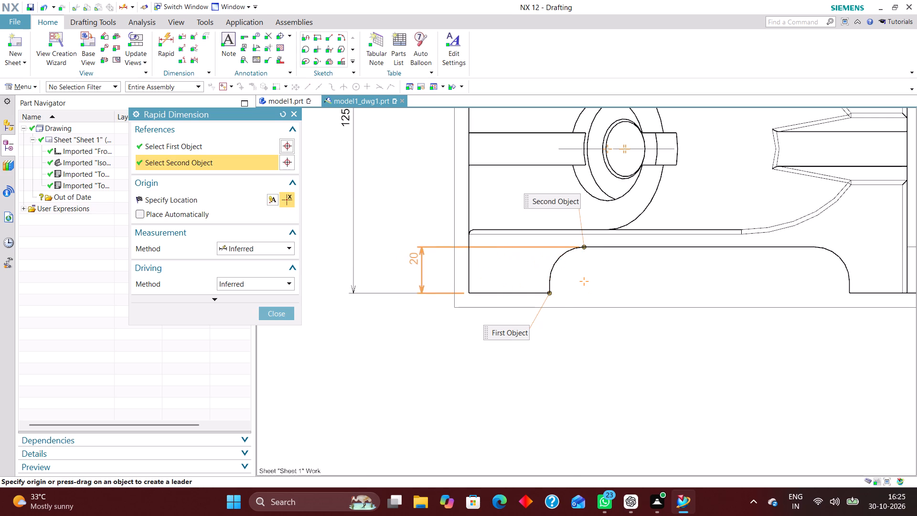
left_click(378, 268)
Dimension the length of the top view's lower edge recess between its two outer corners, placing the dimension below the view.
scroll(490, 332, "down", 3)
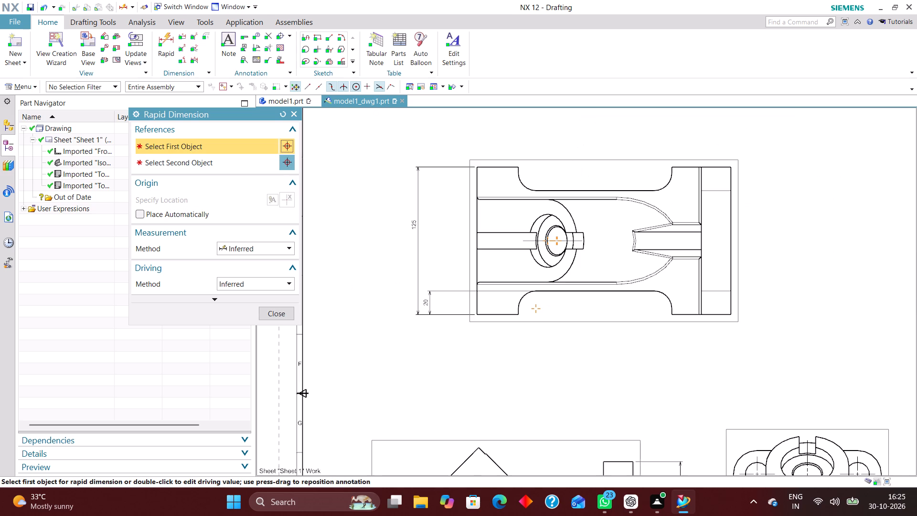
scroll(565, 338, "up", 1)
left_click(507, 309)
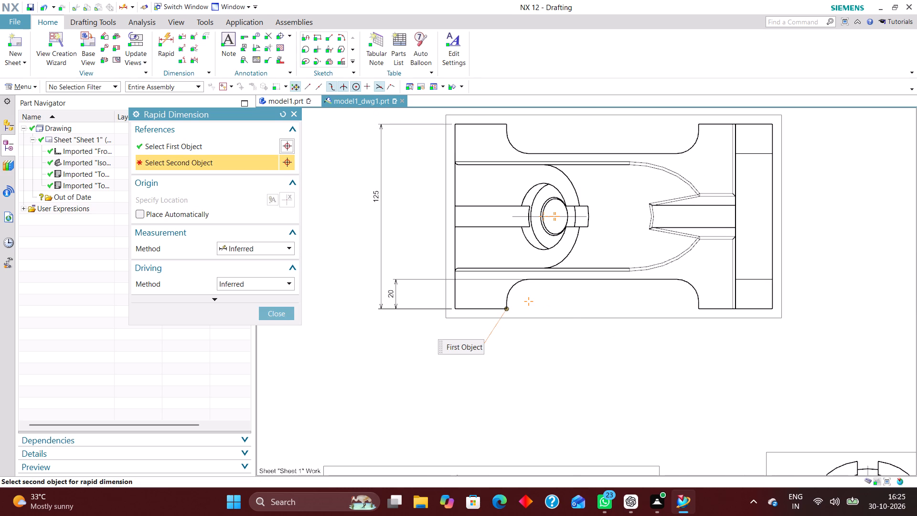
left_click(699, 310)
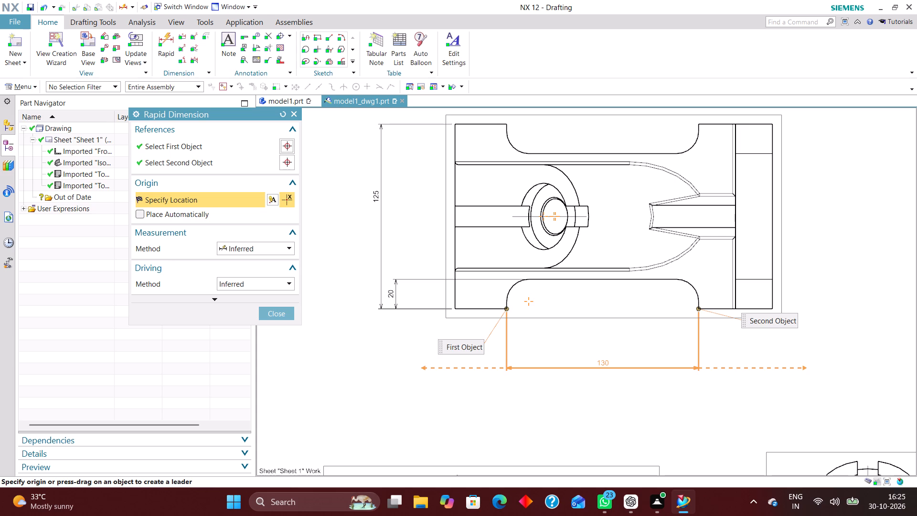
left_click(595, 367)
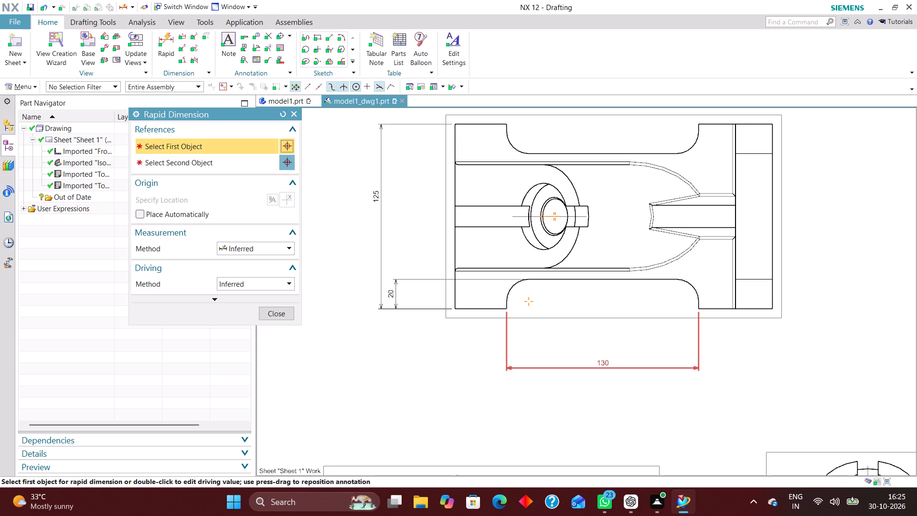
Dimension the thickness of the top view's right-hand rib where it meets the upright flange, placing the dimension right of the view.
scroll(527, 298, "up", 3)
scroll(522, 321, "down", 1)
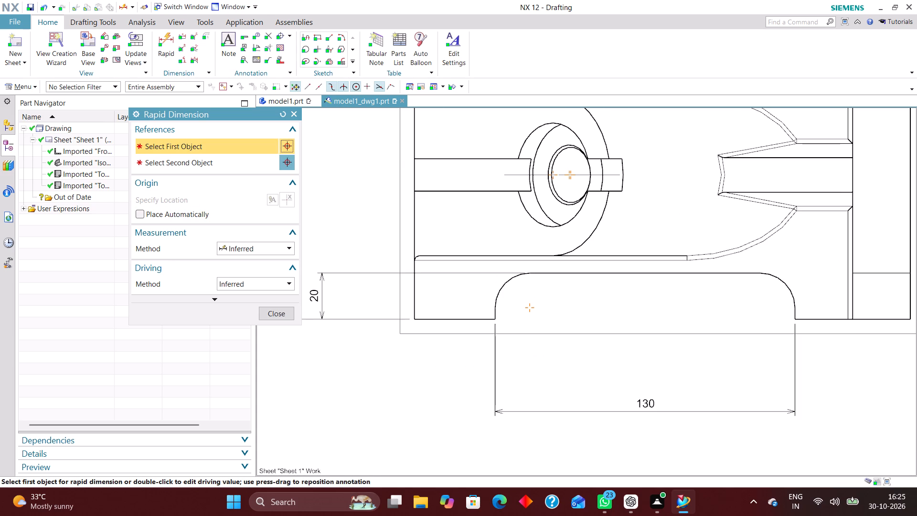
scroll(517, 353, "down", 2)
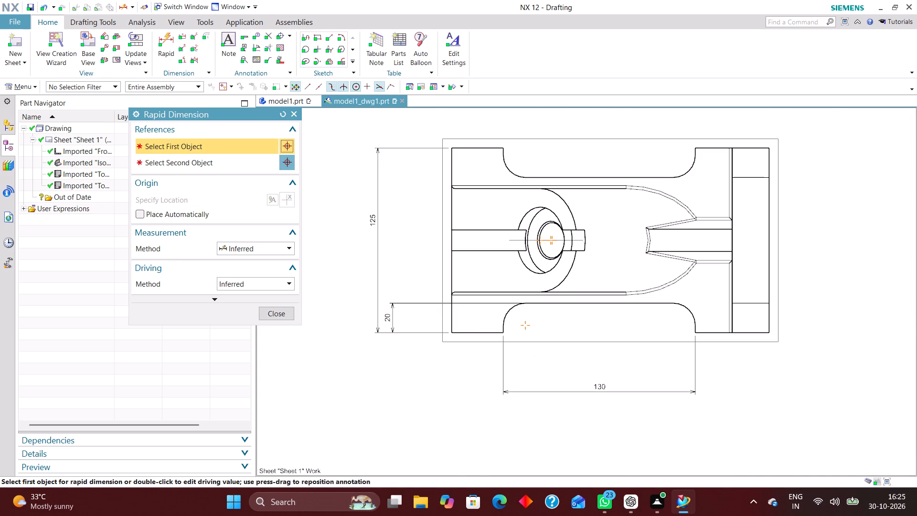
scroll(543, 334, "down", 1)
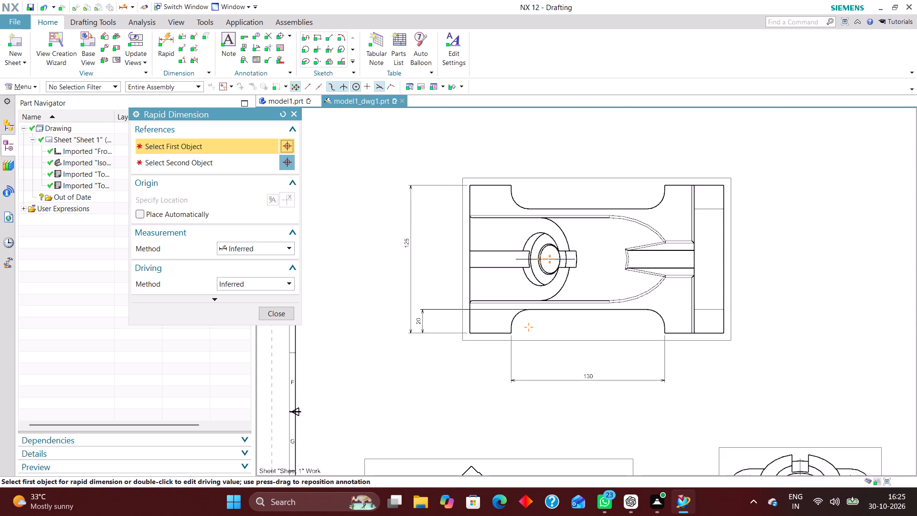
scroll(654, 259, "up", 3)
scroll(597, 261, "down", 1)
scroll(695, 266, "up", 2)
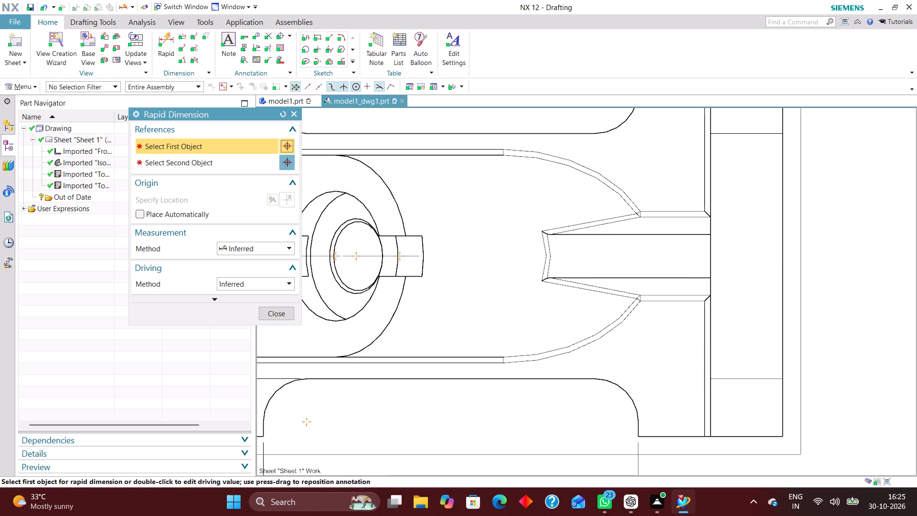
left_click(709, 235)
left_click(712, 281)
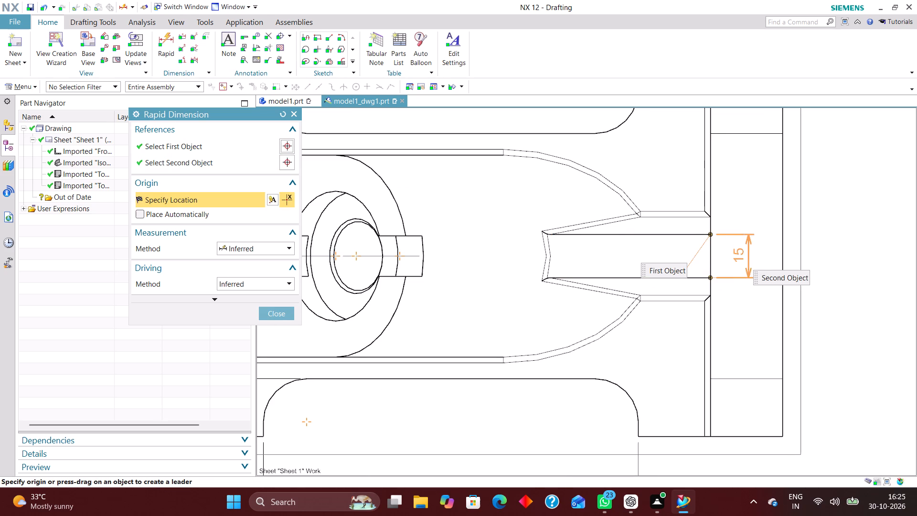
left_click(828, 253)
Dimension the thickness of the top view's left-hand rib at the plate's end edge, placing it between the view and the overall-width dimension.
scroll(896, 307, "down", 4)
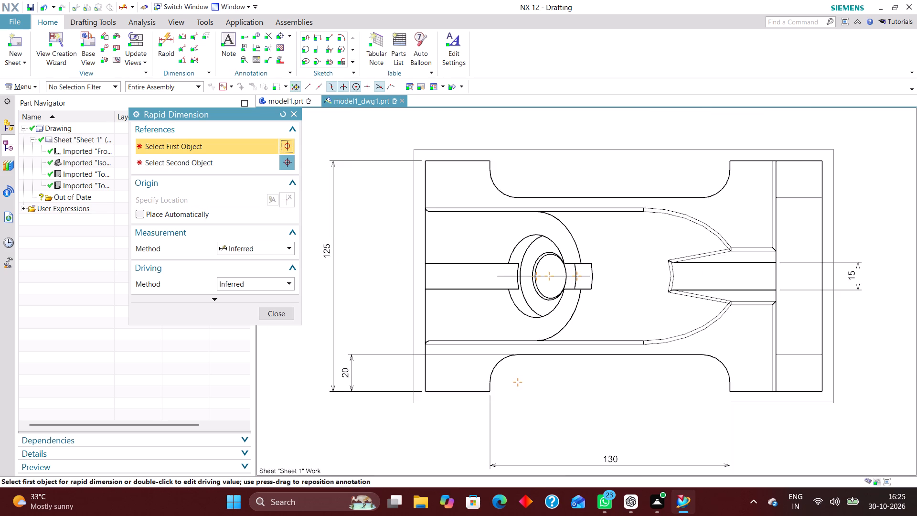
scroll(425, 278, "up", 3)
left_click(426, 251)
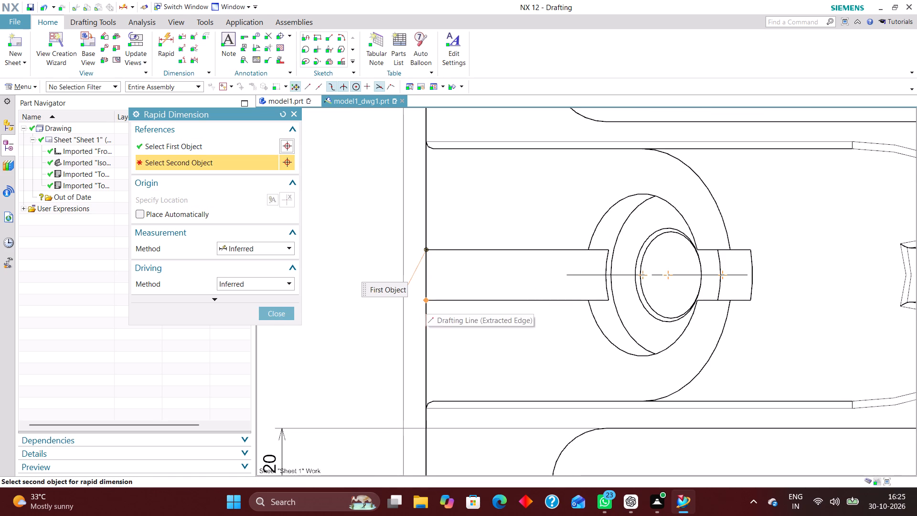
left_click(426, 301)
scroll(462, 284, "down", 3)
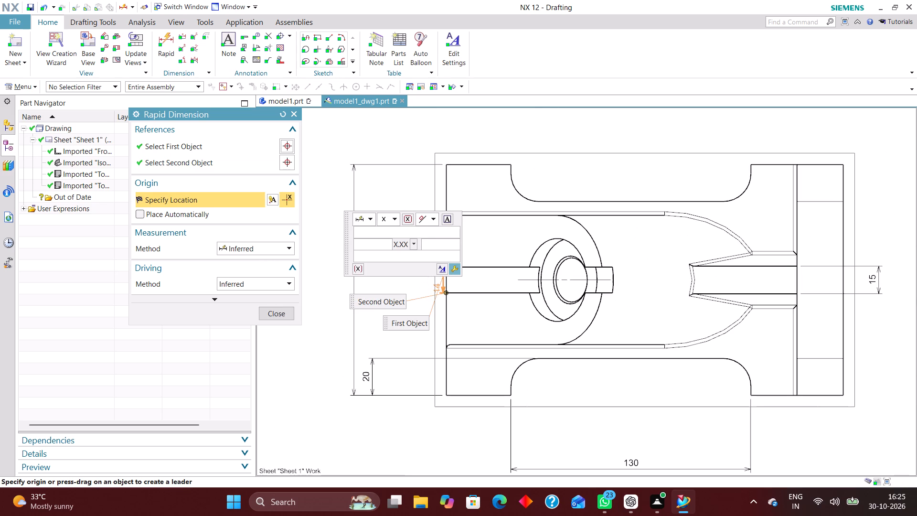
left_click(402, 280)
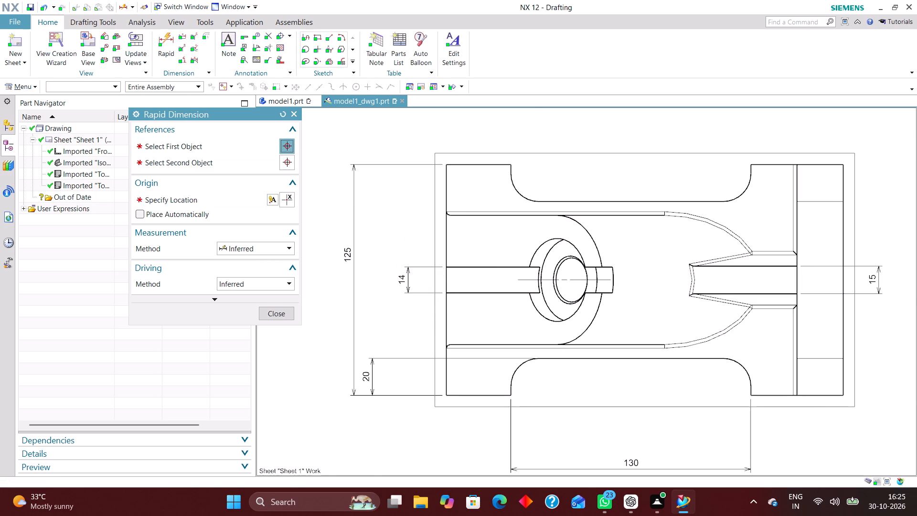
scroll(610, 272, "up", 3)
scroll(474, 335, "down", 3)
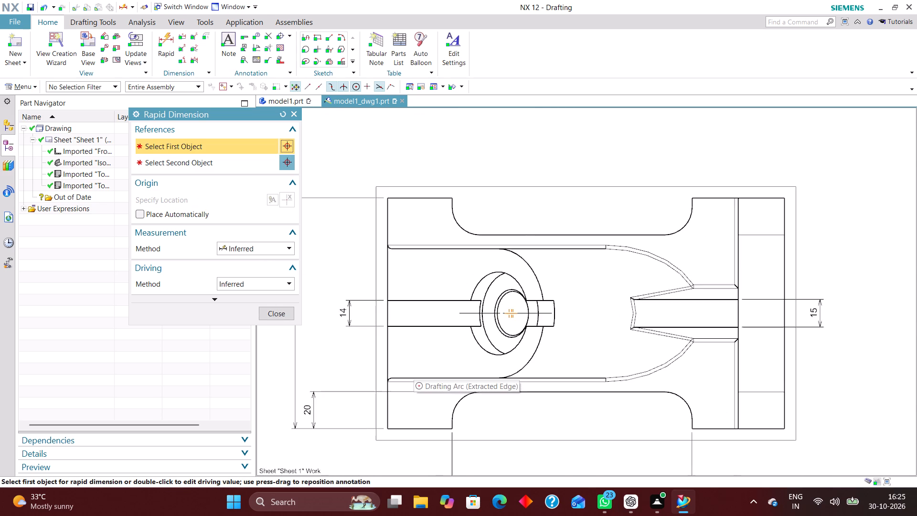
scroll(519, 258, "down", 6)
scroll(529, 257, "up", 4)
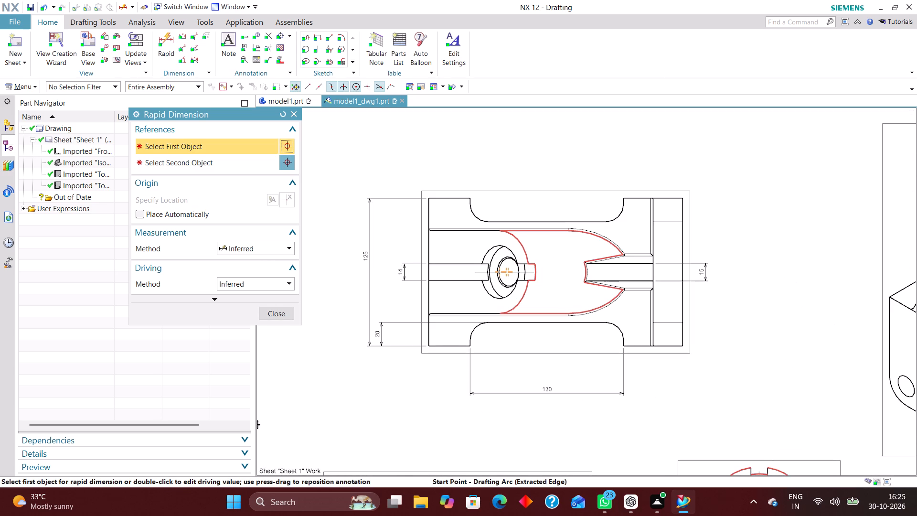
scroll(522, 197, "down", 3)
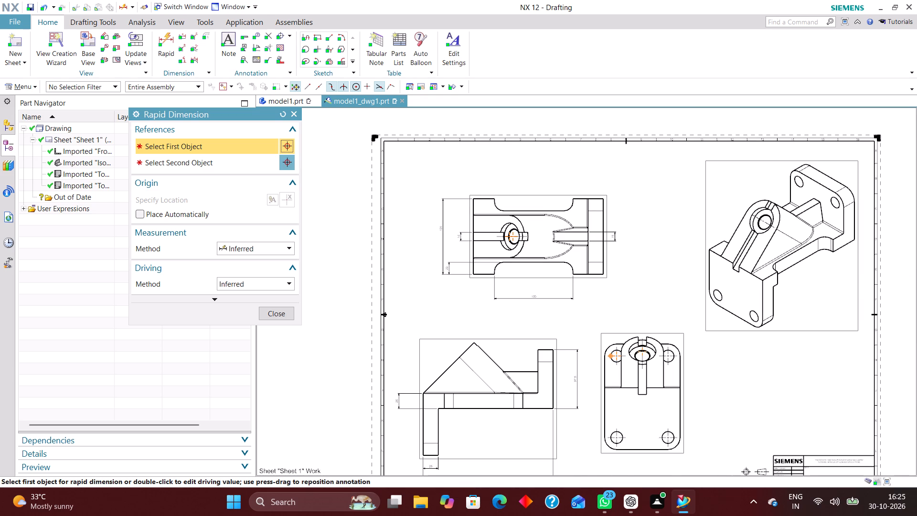
Dimension the thickness of the upright flange along the top view's lower edge, placing the dimension below the view.
scroll(616, 368, "up", 3)
scroll(577, 270, "down", 3)
scroll(585, 313, "up", 2)
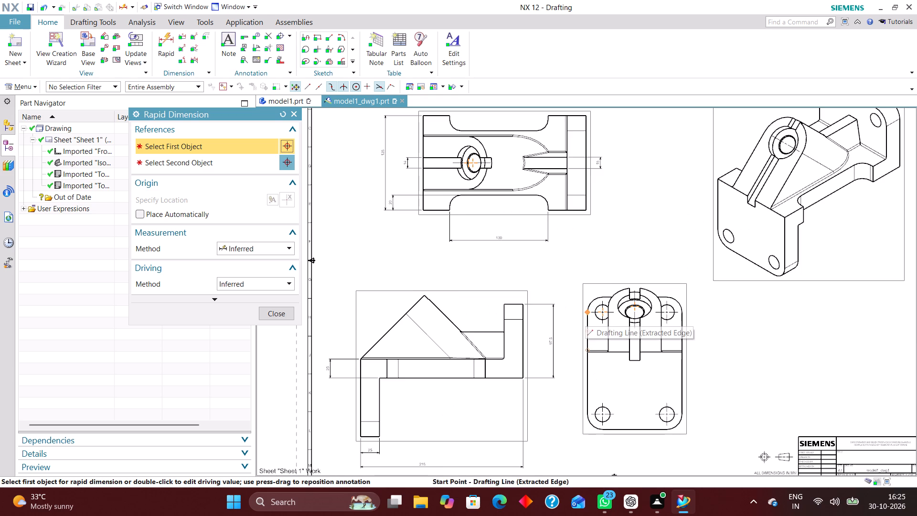
scroll(596, 303, "down", 2)
scroll(560, 235, "up", 3)
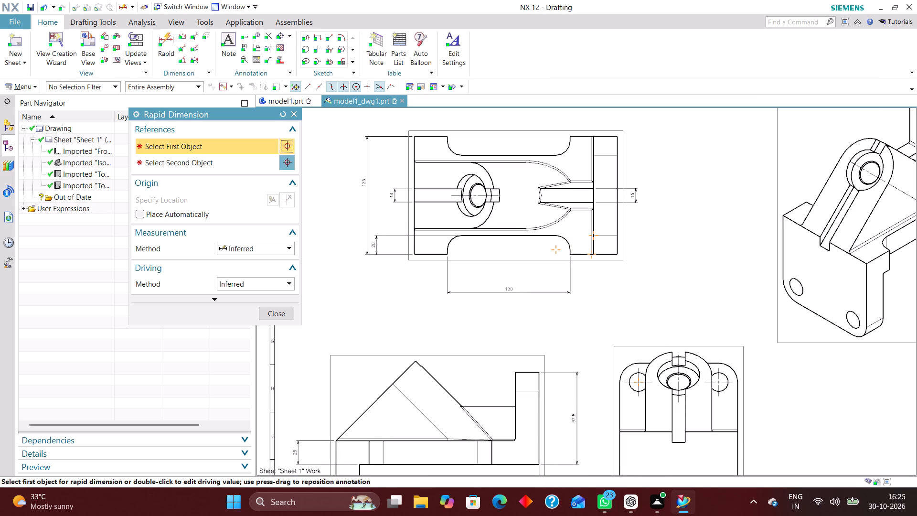
scroll(530, 246, "down", 1)
scroll(576, 248, "up", 4)
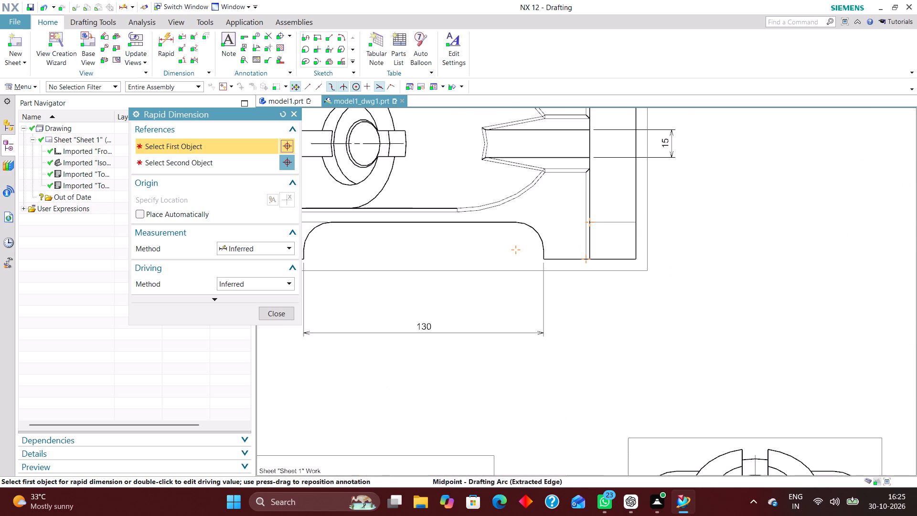
scroll(593, 263, "up", 2)
left_click(588, 258)
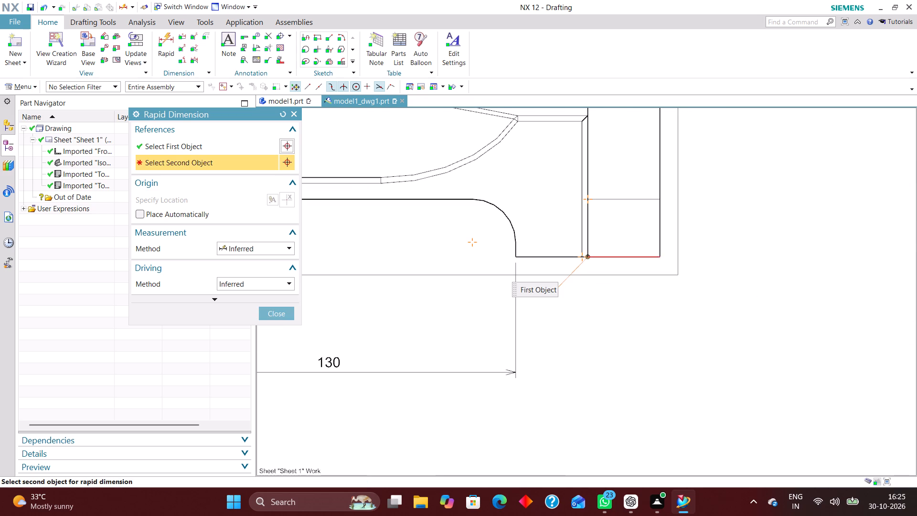
left_click(658, 257)
left_click(634, 342)
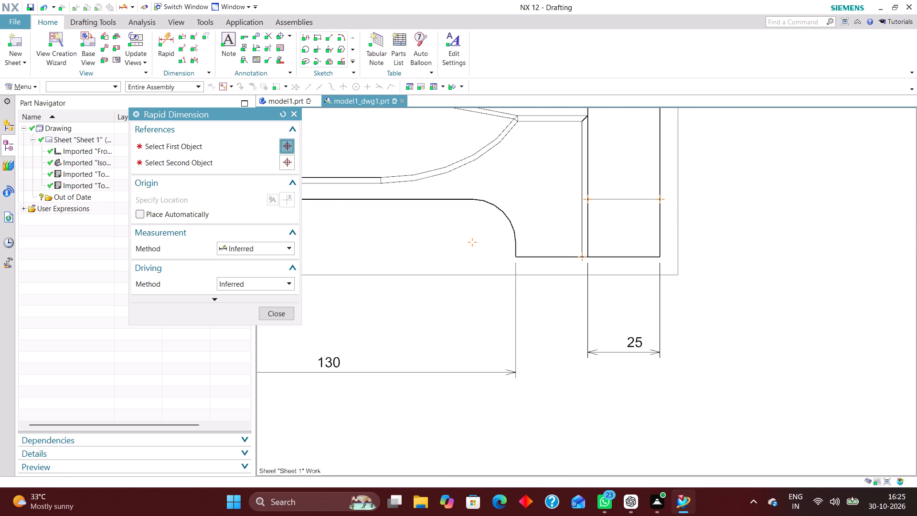
Dimension the full height of the front view's left-hand outer edge, placing the dimension outside the plate-thickness dimension.
scroll(685, 298, "down", 7)
scroll(680, 337, "up", 2)
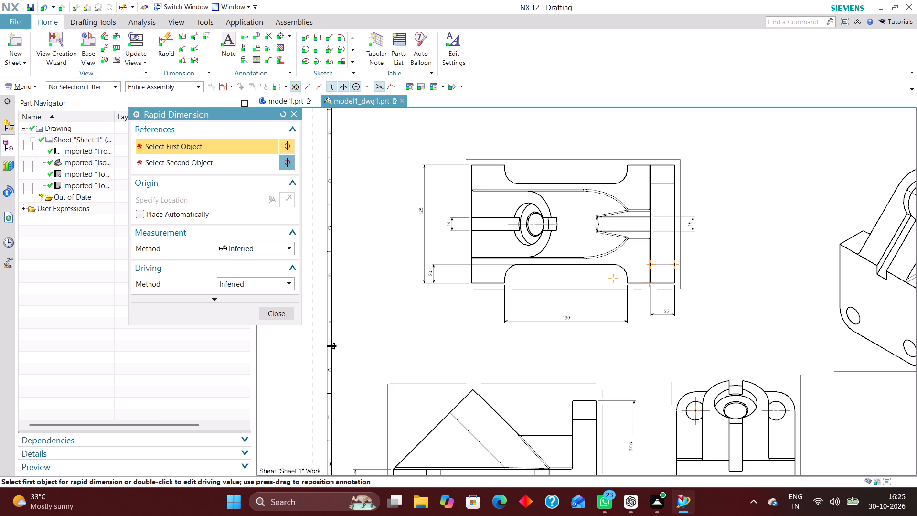
scroll(543, 206, "down", 1)
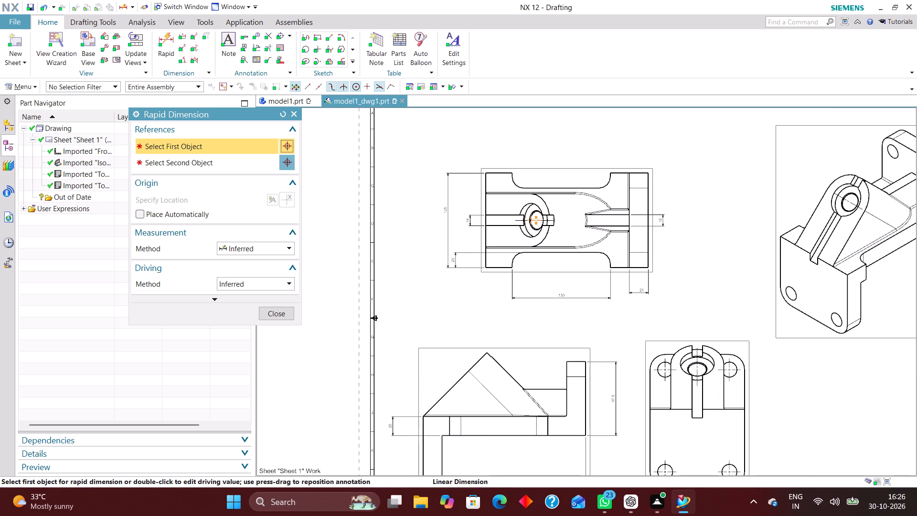
scroll(467, 244, "up", 3)
scroll(571, 306, "down", 1)
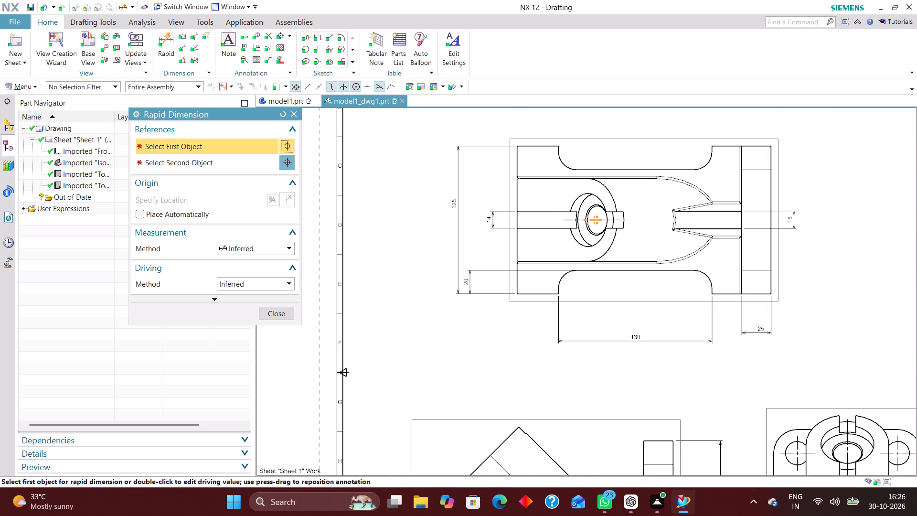
scroll(497, 286, "up", 1)
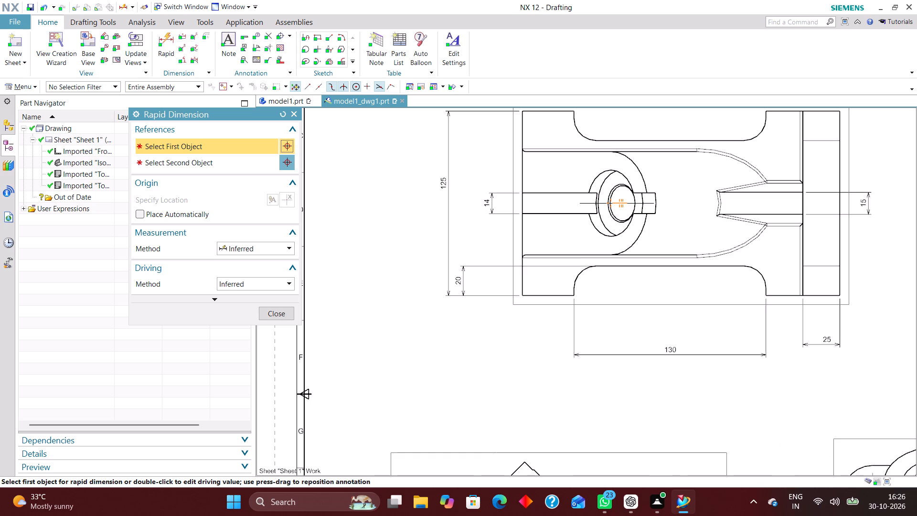
scroll(490, 327, "down", 5)
scroll(673, 369, "up", 4)
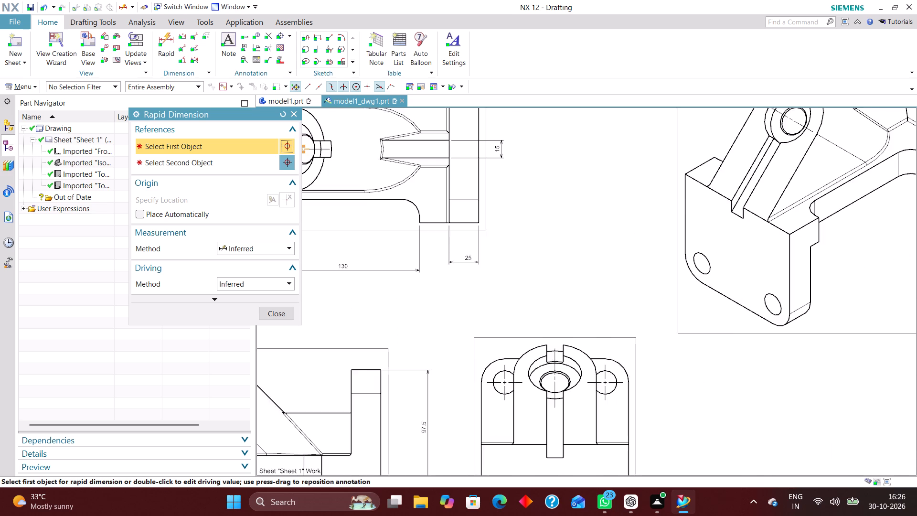
scroll(640, 204, "down", 5)
scroll(501, 330, "up", 3)
scroll(524, 355, "down", 2)
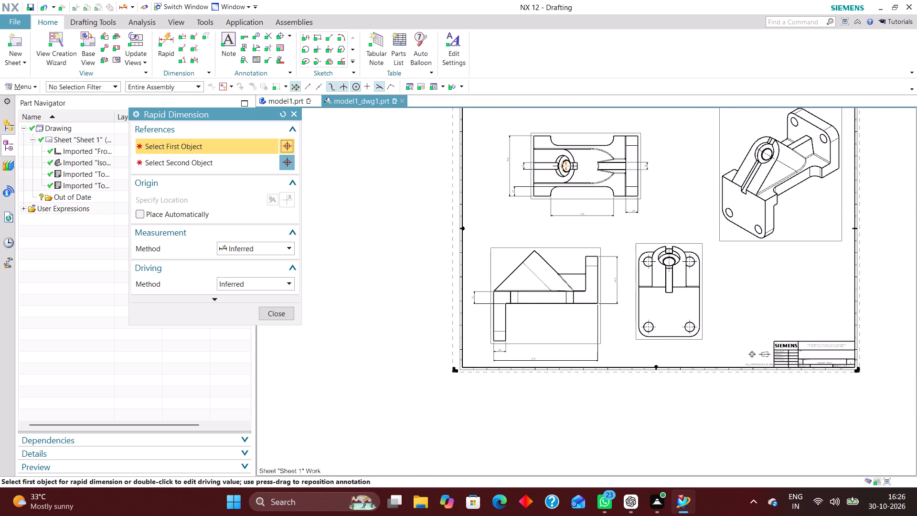
scroll(760, 182, "up", 1)
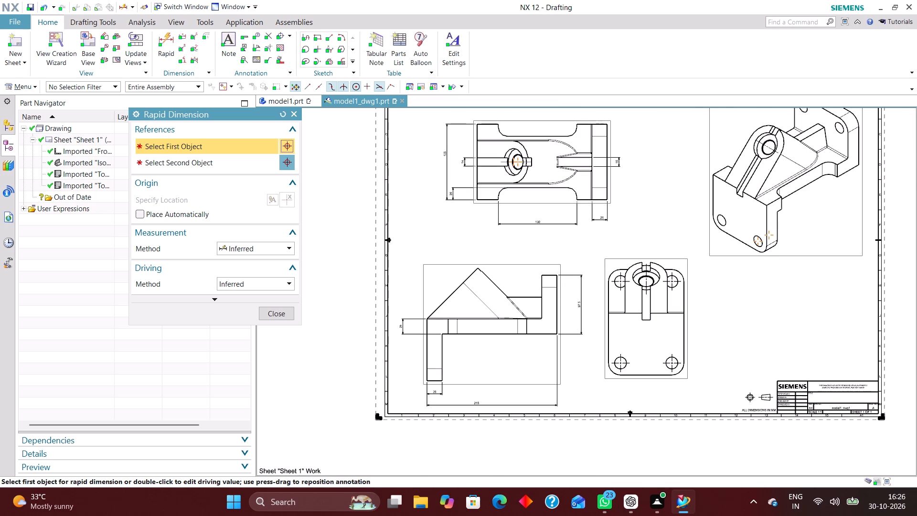
scroll(412, 370, "up", 3)
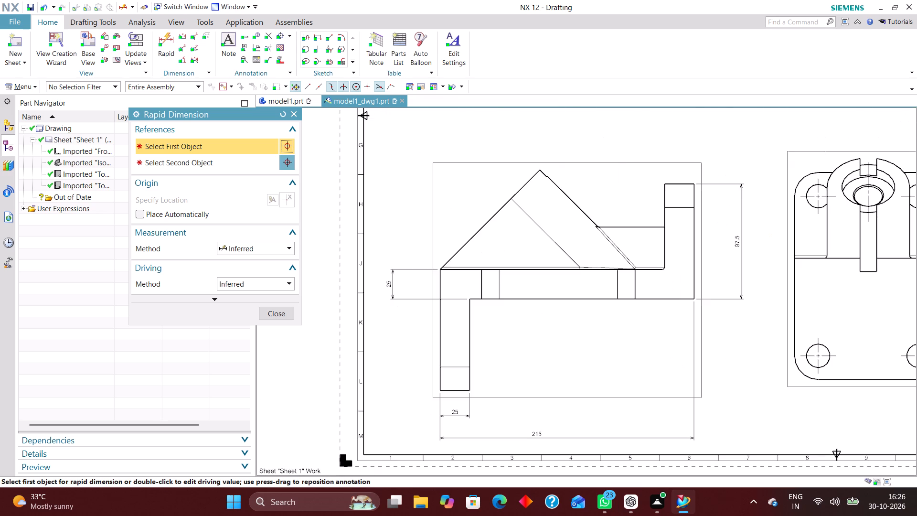
scroll(550, 334, "down", 1)
scroll(444, 368, "up", 2)
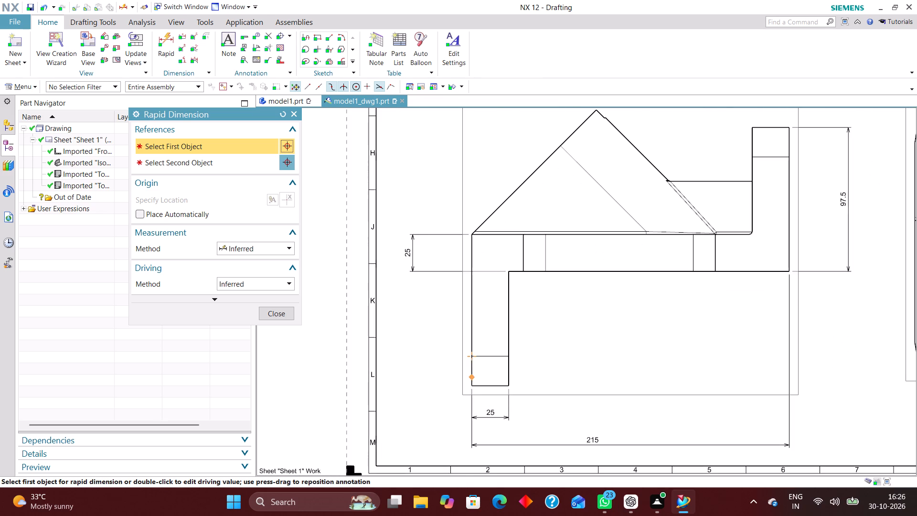
left_click(471, 388)
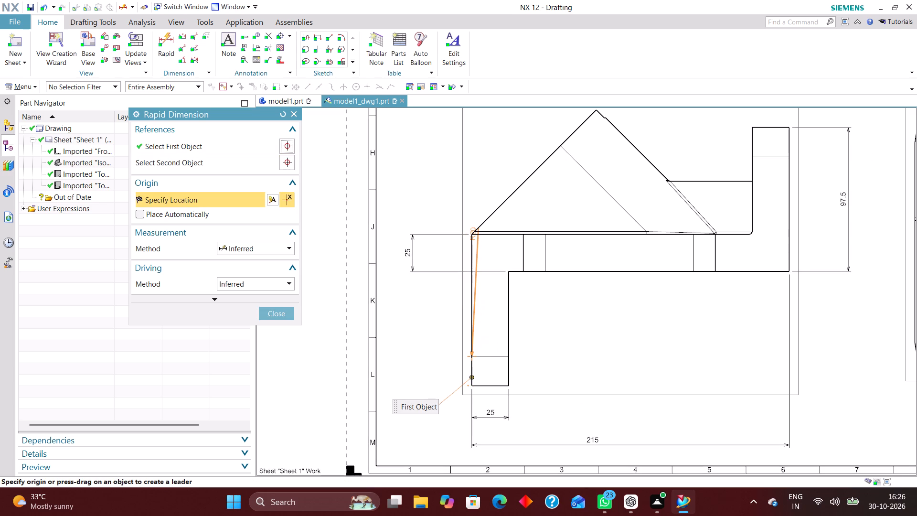
left_click(470, 236)
left_click(395, 304)
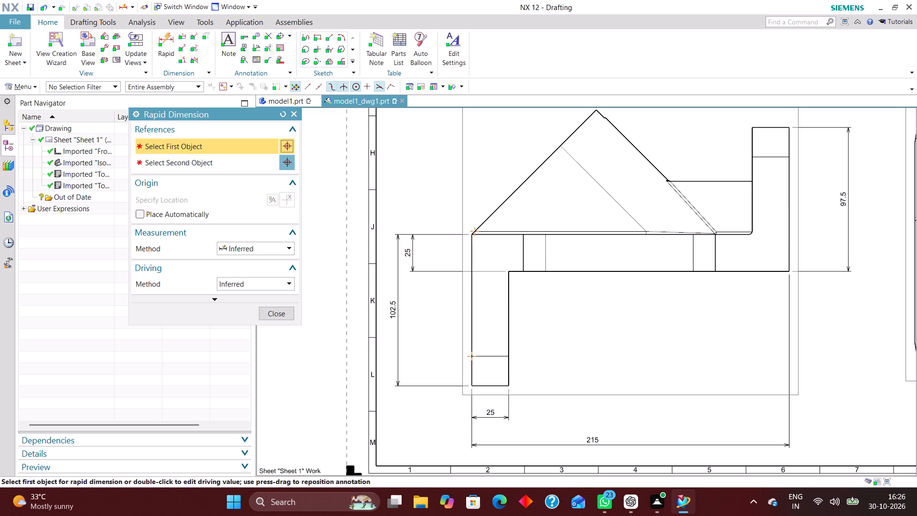
left_click(281, 317)
Move the front view's plate-thickness and left-edge height dimensions closer to the view, keeping the thickness dimension innermost.
left_click_drag(413, 256, 456, 258)
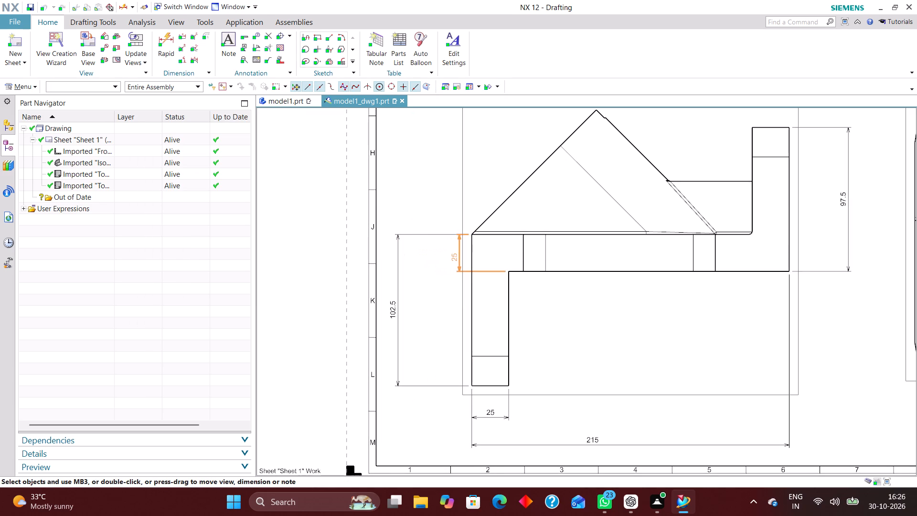
left_click_drag(456, 258, 447, 255)
left_click_drag(397, 306, 400, 305)
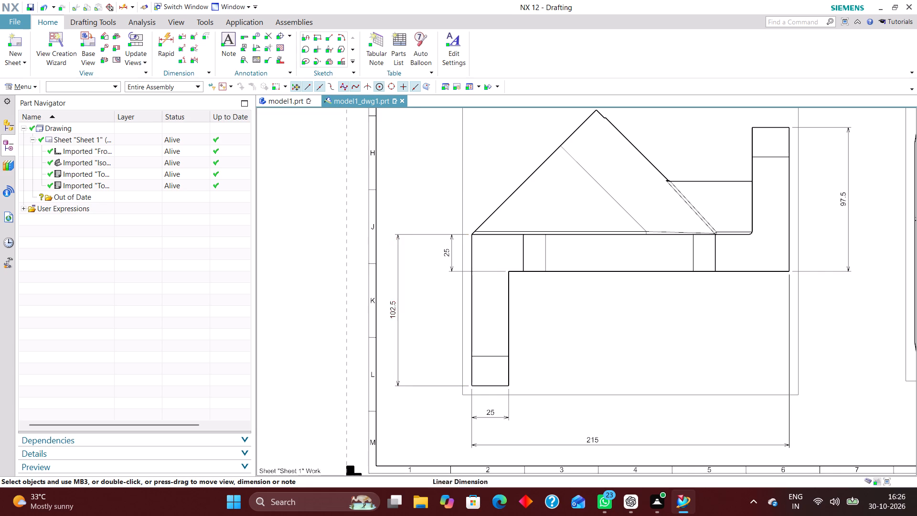
left_click_drag(400, 305, 422, 303)
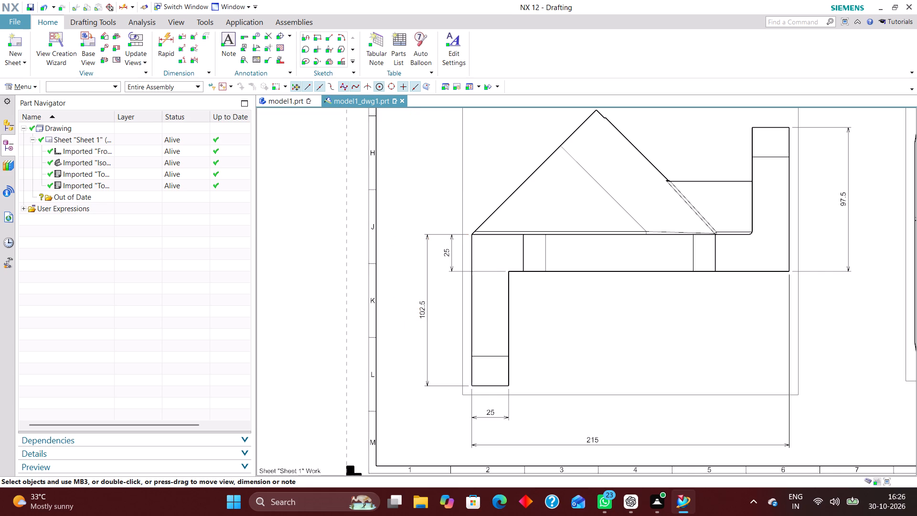
Add an angular dimension between the front view's left sloping edge and the plate's top edge, placing it inside the triangular profile.
scroll(490, 236, "up", 6)
scroll(472, 199, "down", 5)
scroll(469, 399, "up", 2)
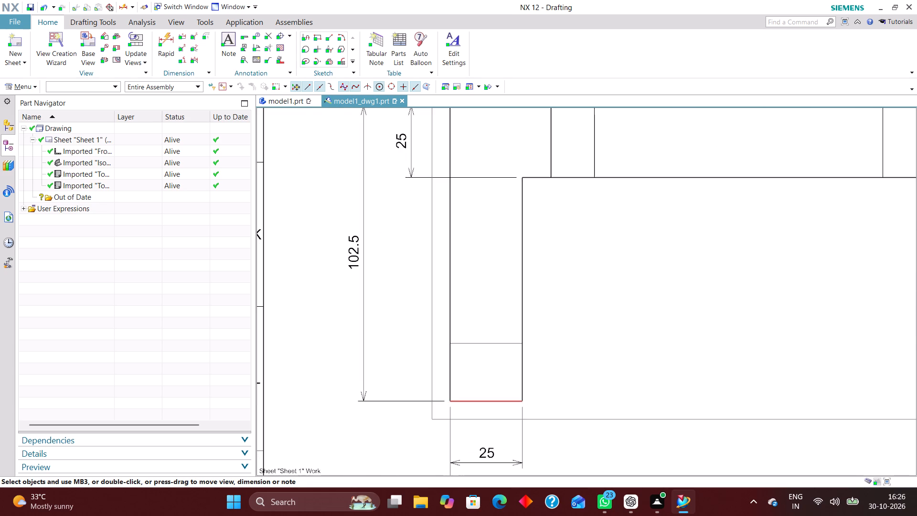
scroll(460, 360, "down", 6)
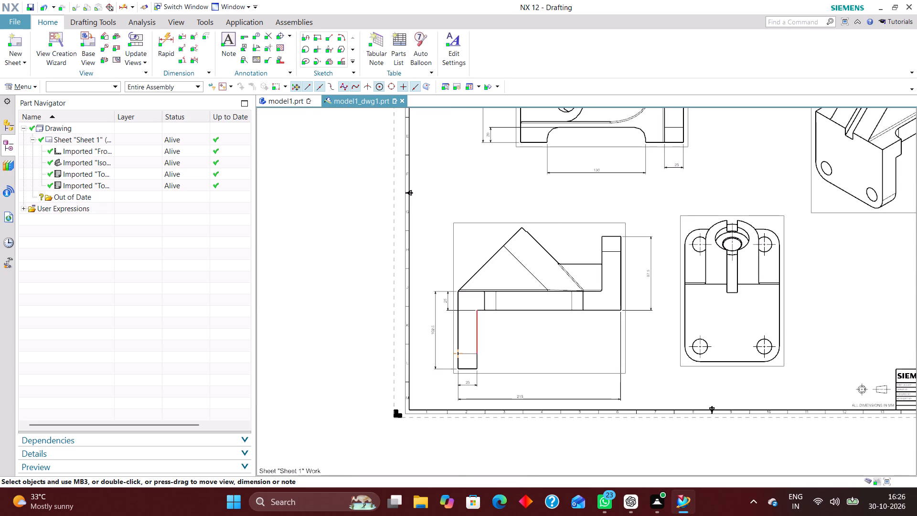
scroll(481, 292, "down", 2)
scroll(440, 243, "up", 3)
scroll(561, 259, "up", 3)
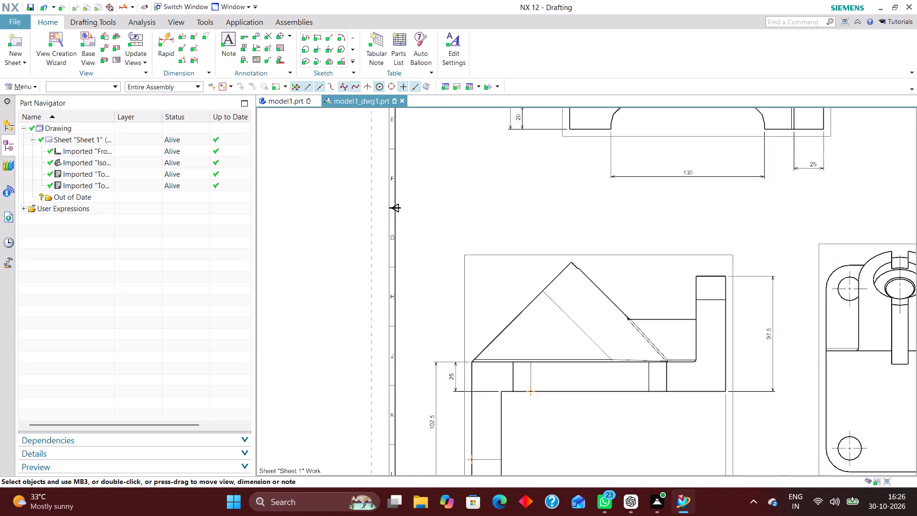
scroll(566, 262, "up", 2)
scroll(544, 237, "down", 3)
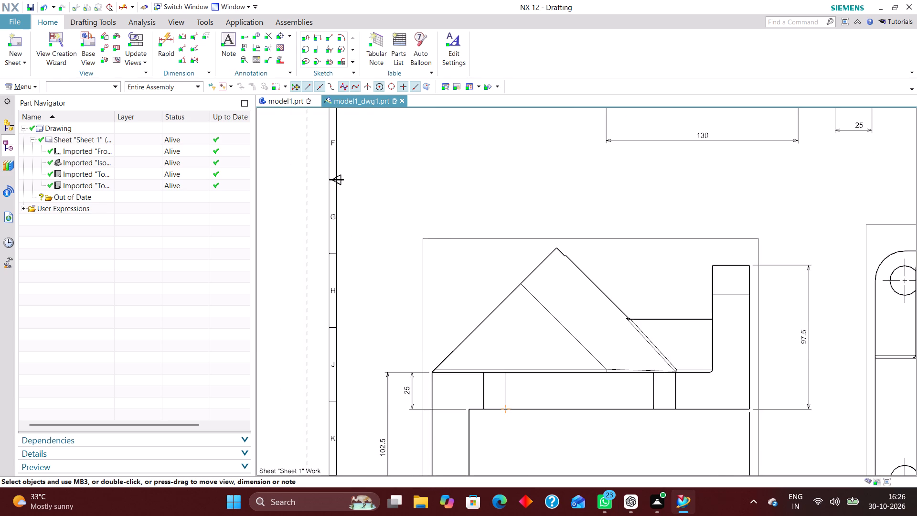
scroll(567, 287, "down", 6)
scroll(605, 234, "up", 3)
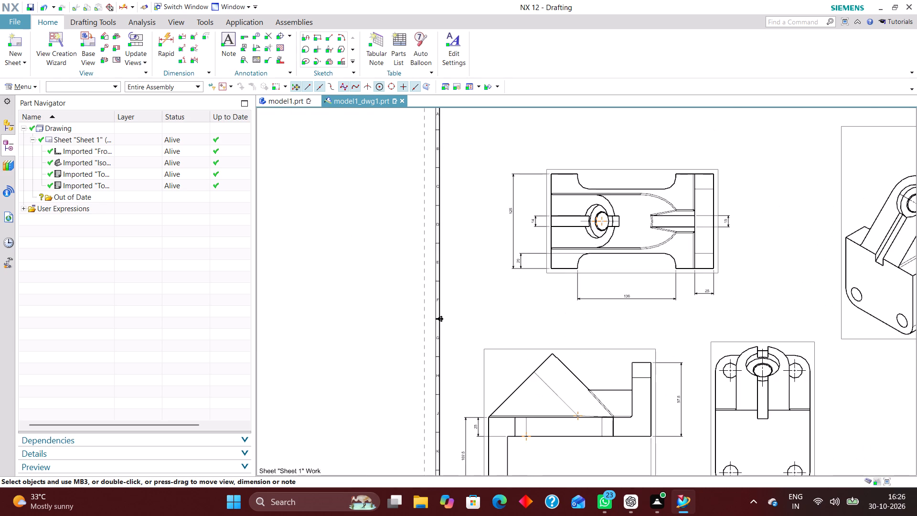
scroll(563, 264, "down", 2)
scroll(533, 368, "up", 4)
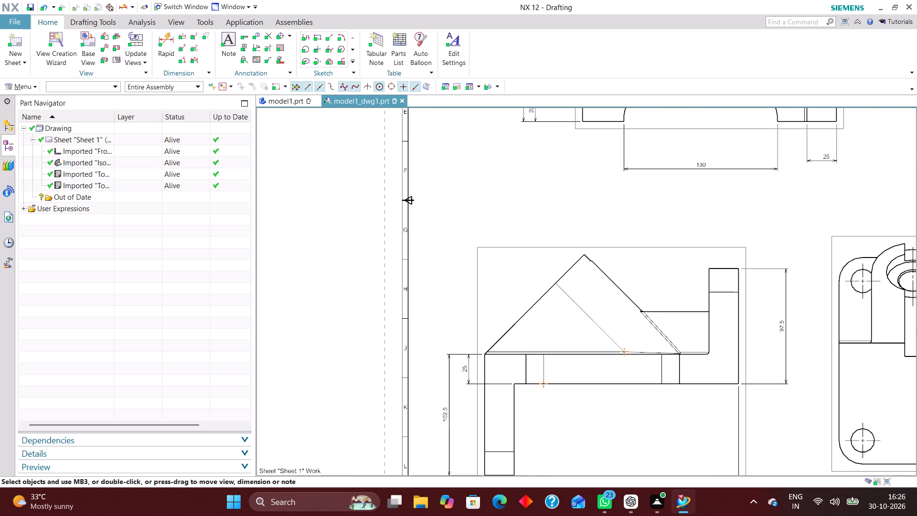
left_click_drag(165, 40, 162, 45)
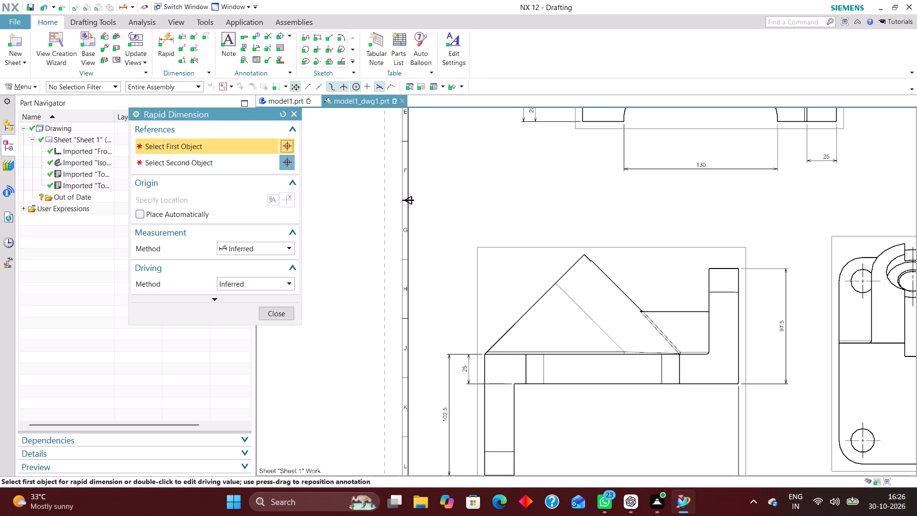
left_click(281, 248)
left_click(263, 322)
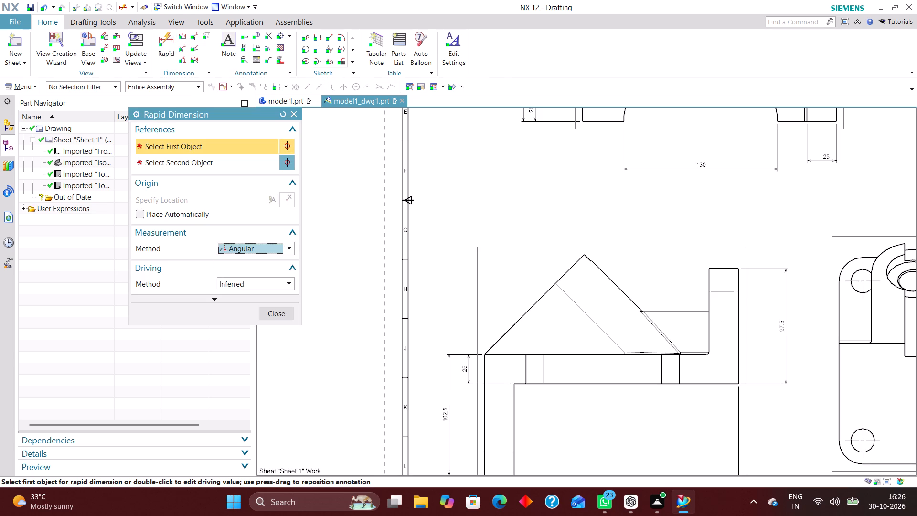
scroll(523, 346, "up", 4)
left_click(473, 304)
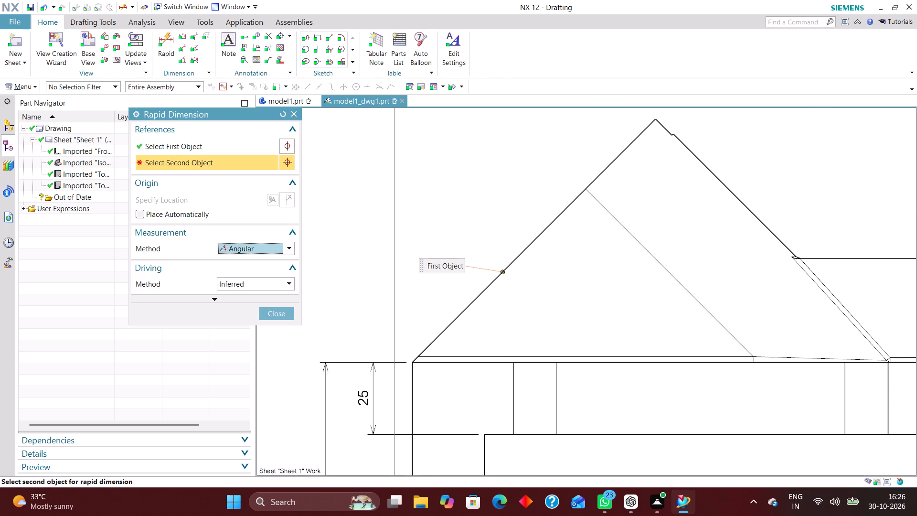
left_click(492, 362)
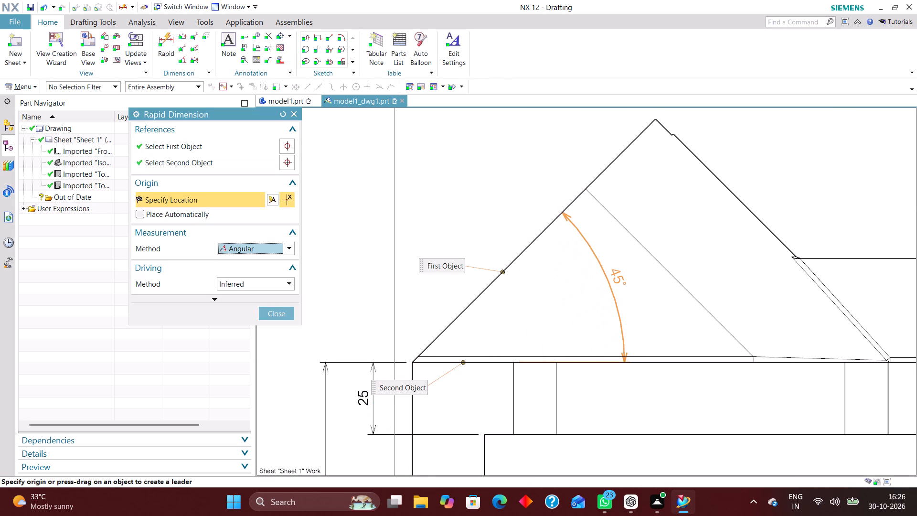
left_click(618, 278)
Add a radial dimension to the side view's large upper boss arc, placing it outside the view, above and left of the arc.
scroll(515, 263, "down", 3)
scroll(536, 296, "down", 1)
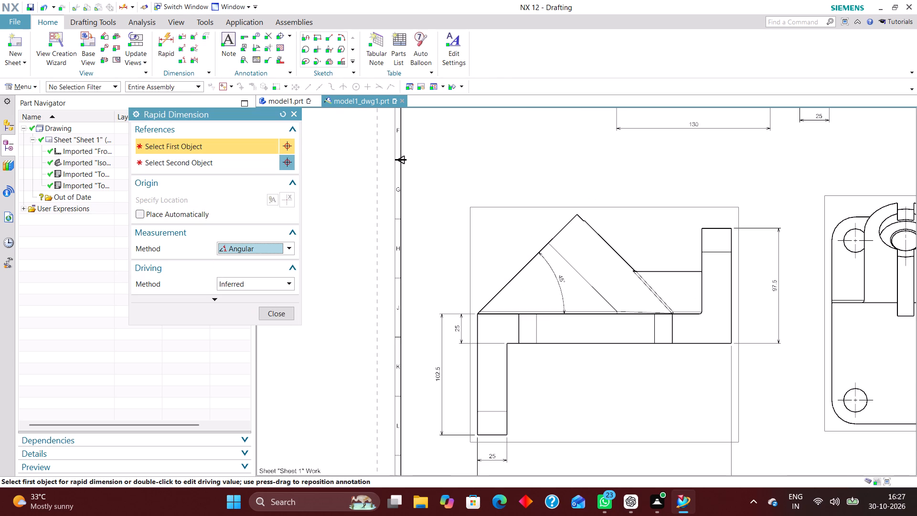
scroll(477, 298, "down", 2)
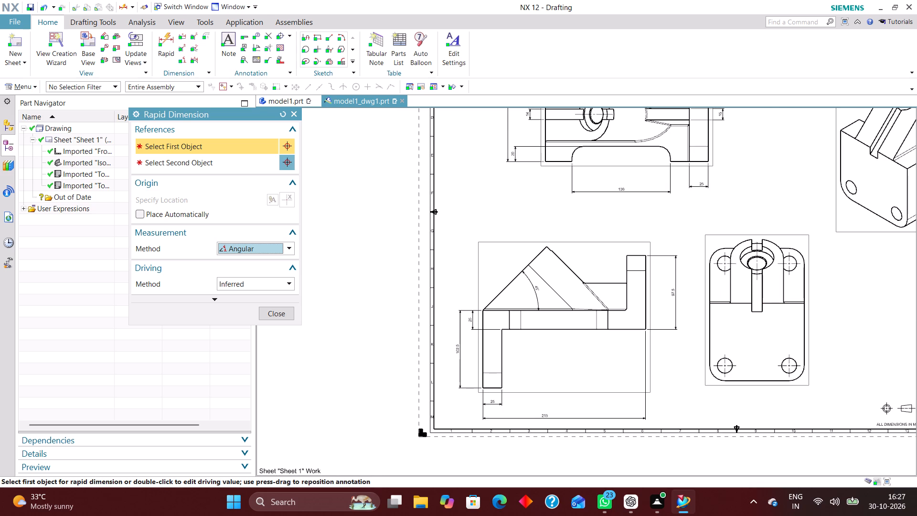
scroll(523, 336, "down", 2)
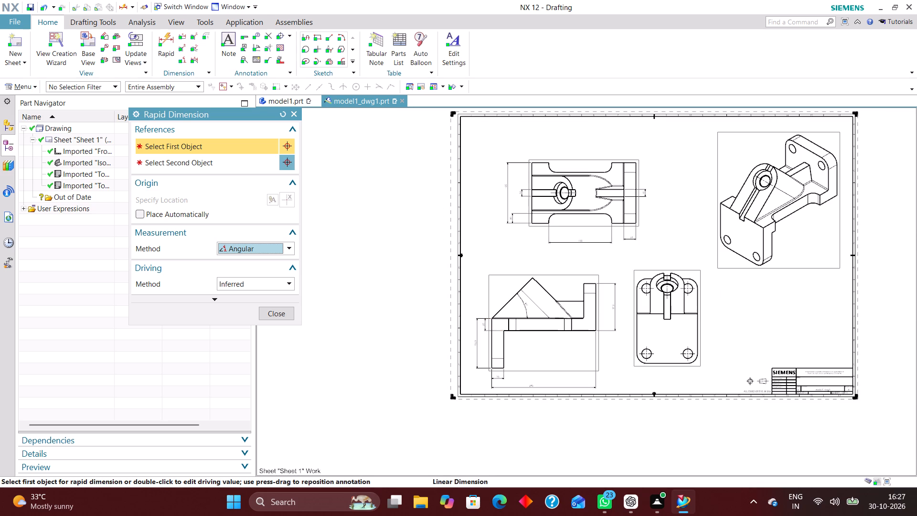
scroll(707, 326, "up", 4)
scroll(611, 190, "up", 4)
scroll(643, 198, "down", 3)
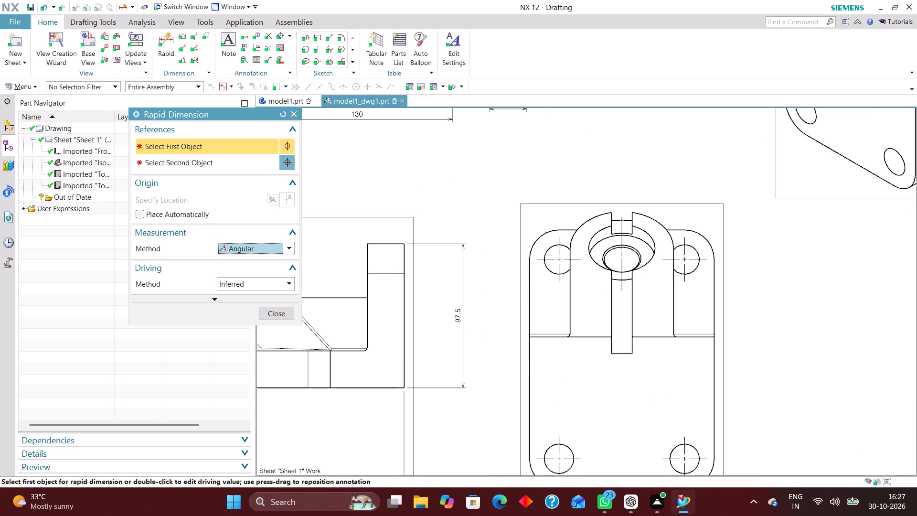
scroll(502, 218, "up", 2)
left_click(291, 246)
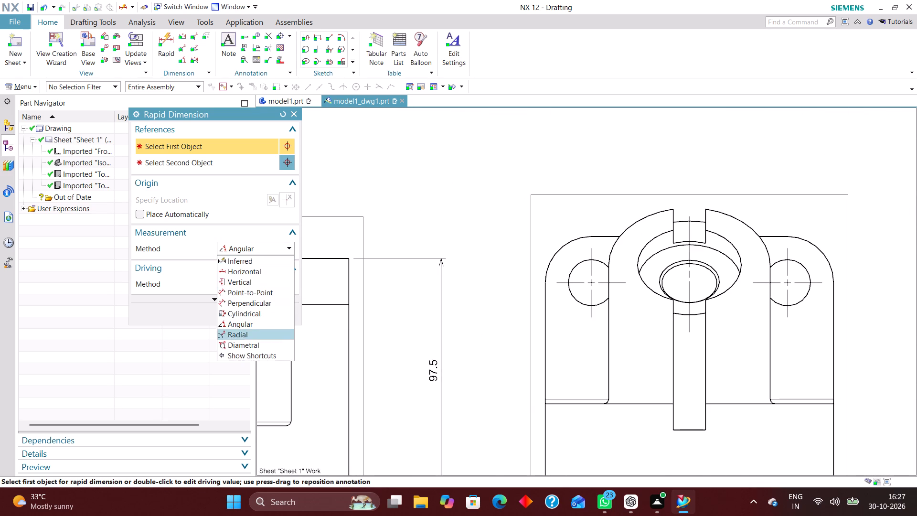
left_click(261, 333)
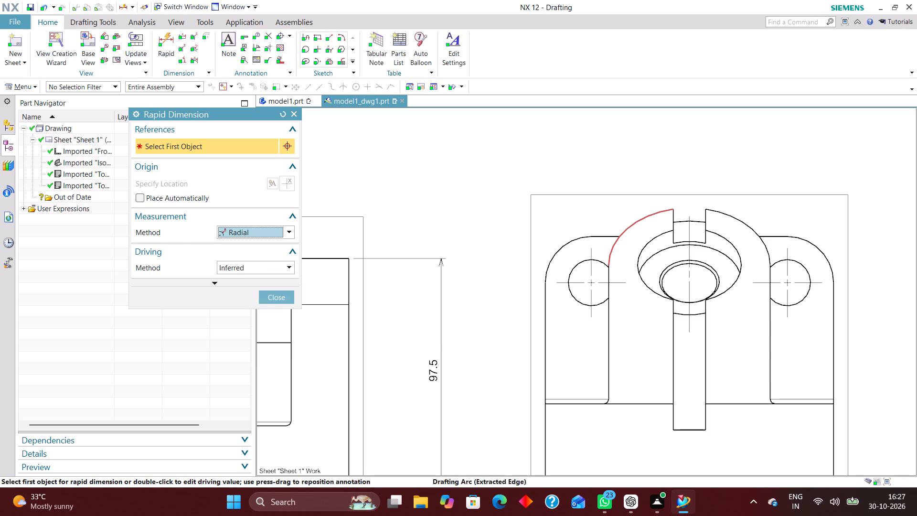
left_click(633, 224)
left_click(577, 150)
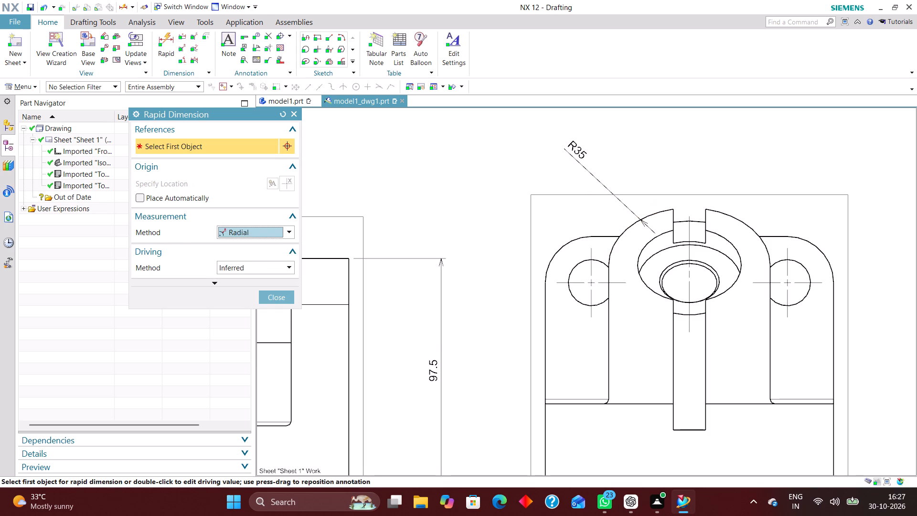
Add a diametral dimension to the larger bore outline in the side view's boss, placing it above the right-hand upper hole.
left_click(269, 226)
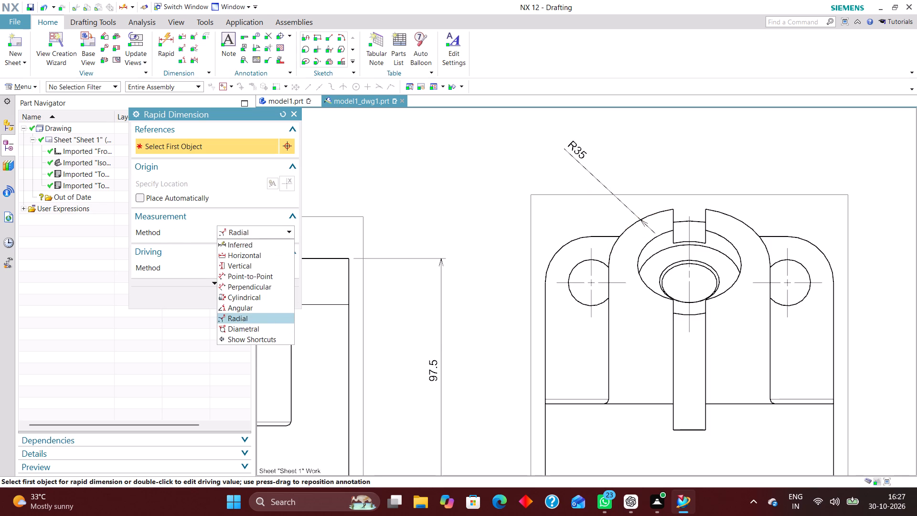
left_click(265, 327)
left_click(738, 249)
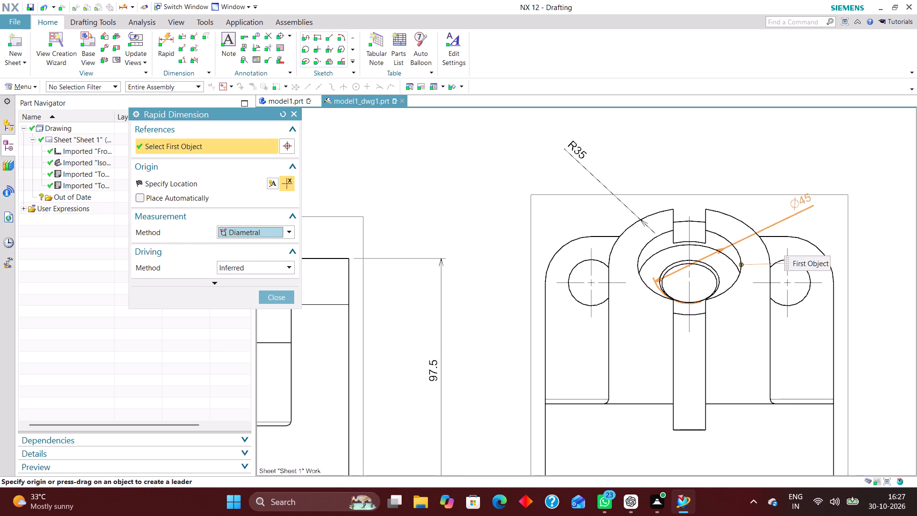
left_click(809, 211)
Dimension the boss width between its two vertical sides in the side view, placing the dimension below the central rib.
scroll(699, 287, "down", 5)
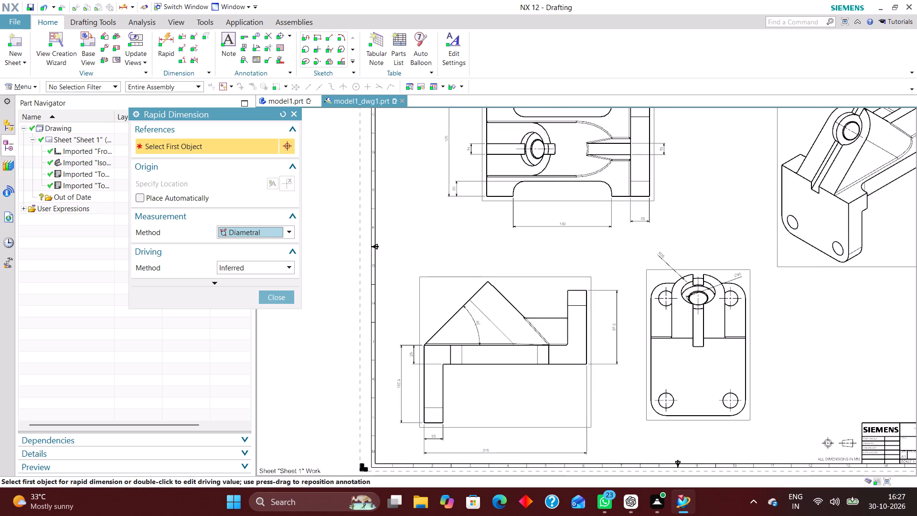
scroll(698, 300, "down", 1)
scroll(594, 181, "up", 3)
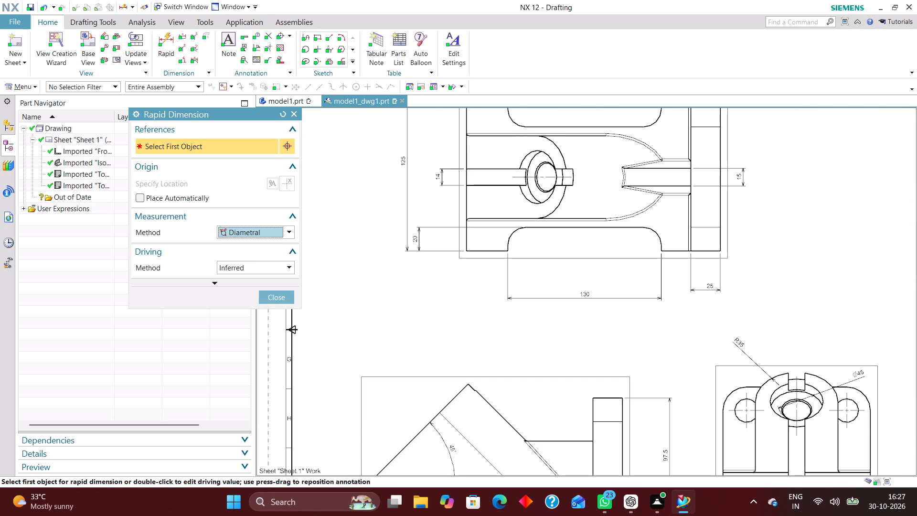
scroll(518, 123, "down", 2)
scroll(751, 330, "up", 2)
scroll(600, 218, "down", 2)
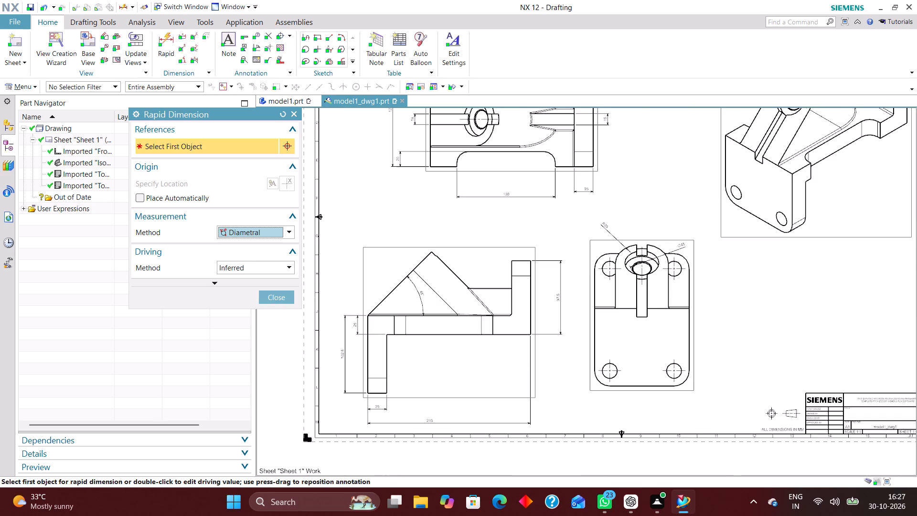
scroll(676, 299, "up", 3)
left_click(284, 229)
left_click(268, 247)
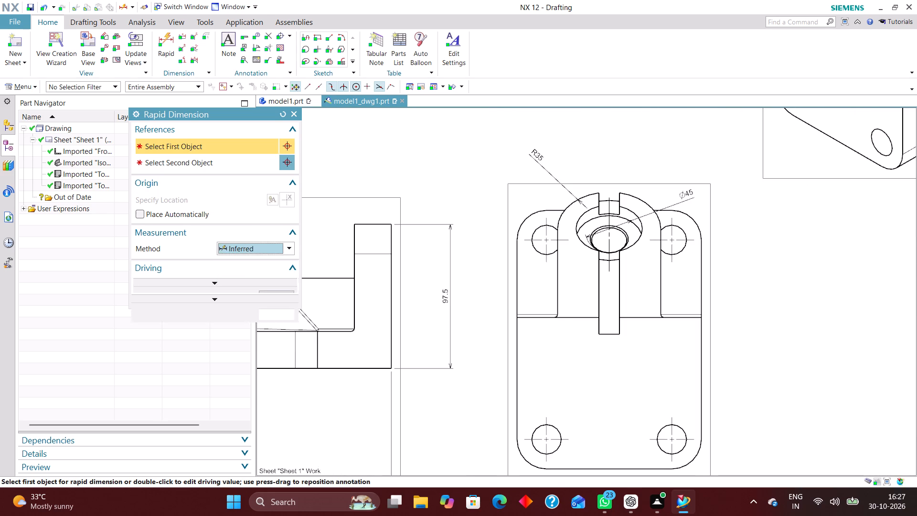
scroll(553, 310, "up", 6)
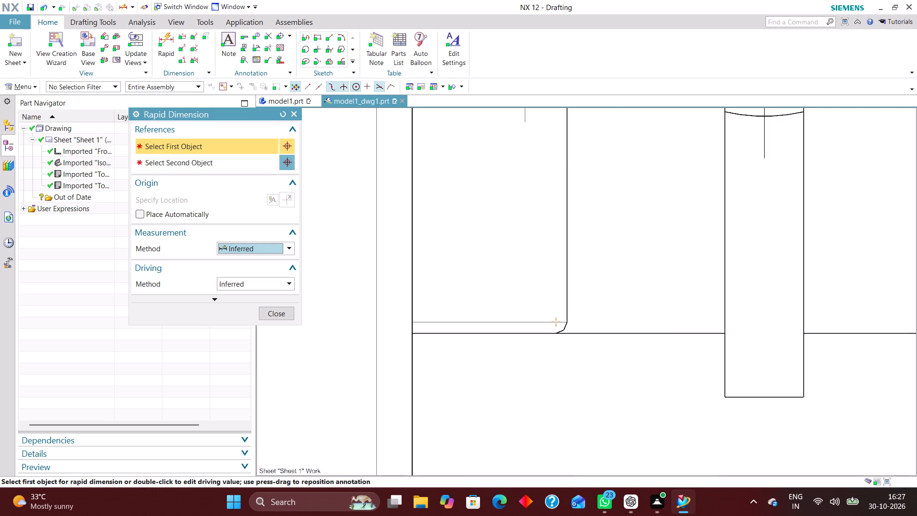
left_click(566, 317)
scroll(518, 302, "down", 3)
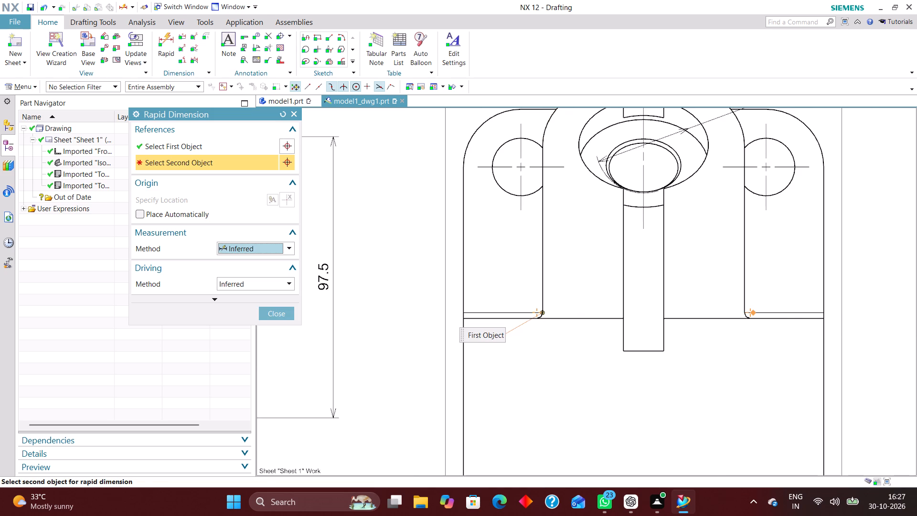
left_click(747, 311)
scroll(651, 232, "down", 3)
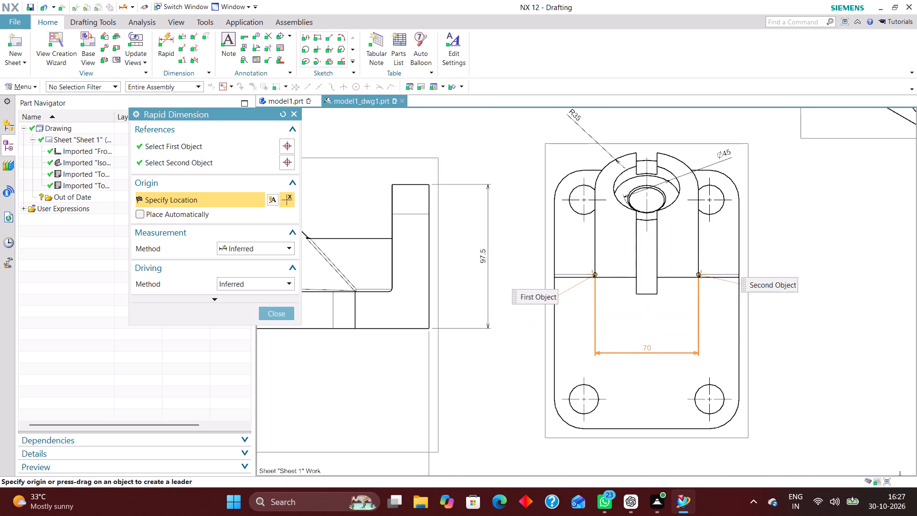
left_click(650, 348)
Dimension the horizontal centre spacing of the side view's two lower holes, placing the dimension below the view.
scroll(626, 215, "up", 3)
scroll(627, 224, "down", 2)
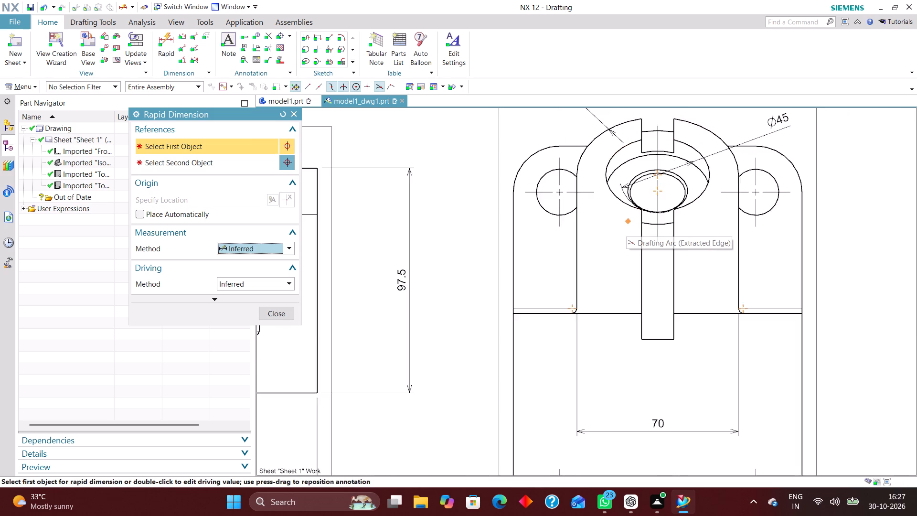
scroll(592, 168, "down", 1)
scroll(605, 211, "down", 1)
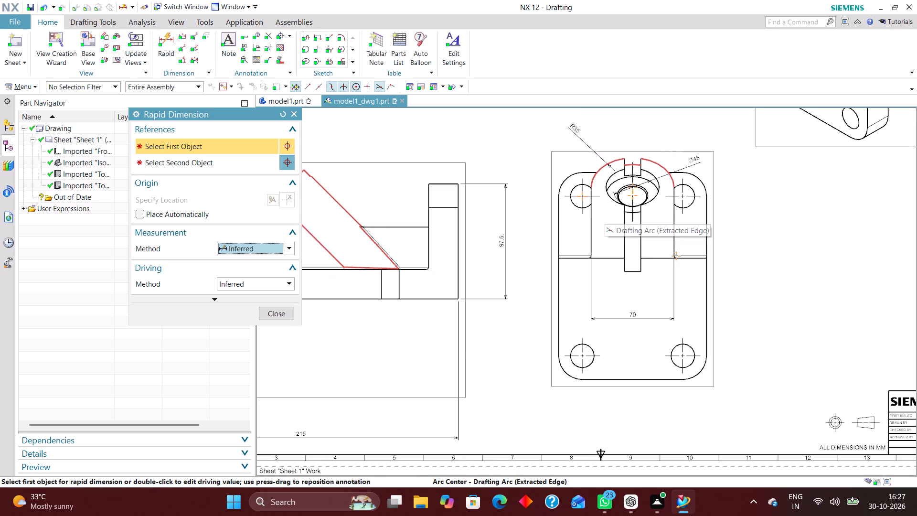
scroll(612, 257, "down", 3)
scroll(666, 286, "up", 5)
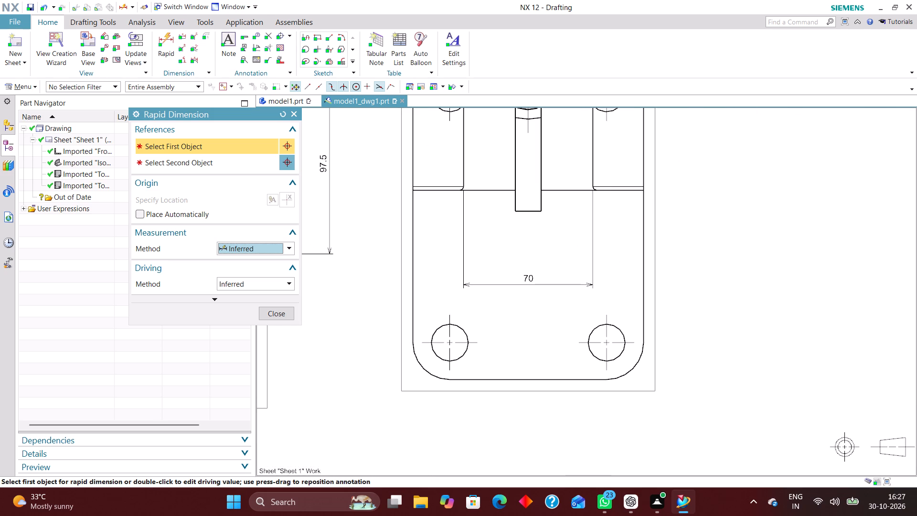
scroll(653, 301, "down", 2)
scroll(565, 334, "up", 3)
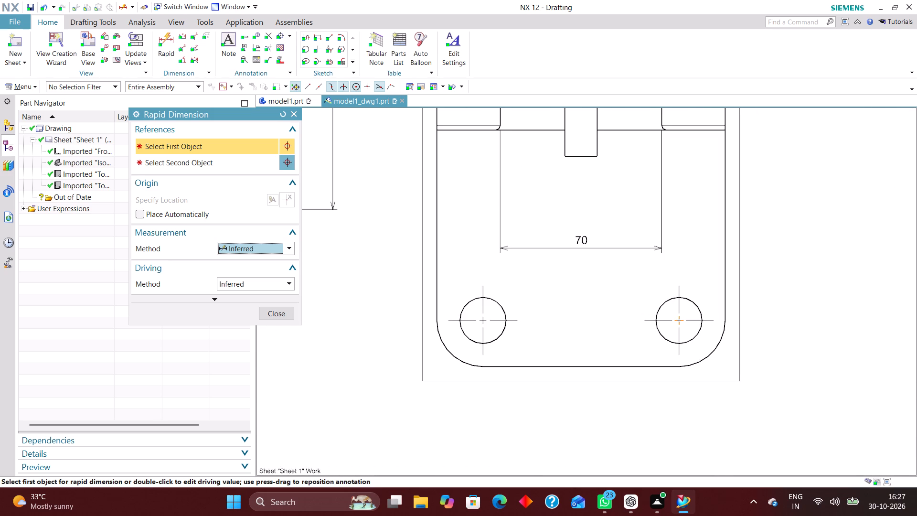
scroll(561, 278, "down", 2)
left_click(514, 327)
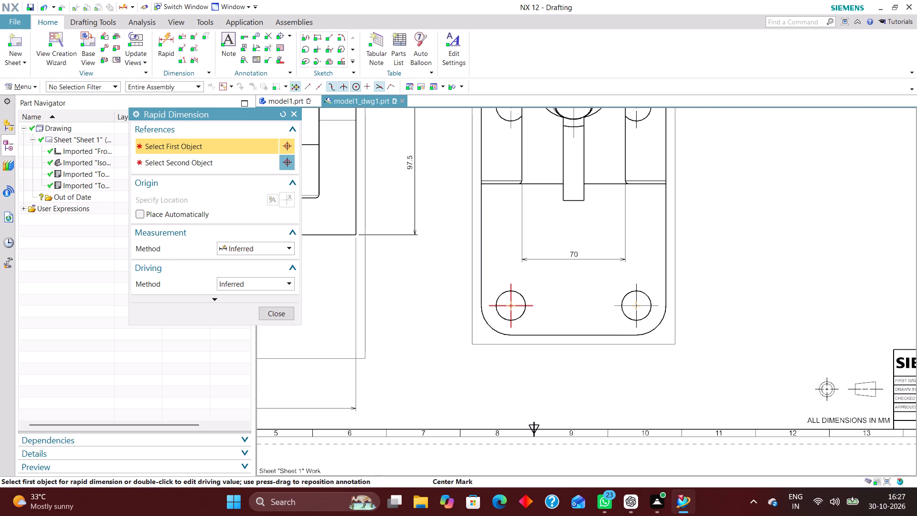
left_click(638, 326)
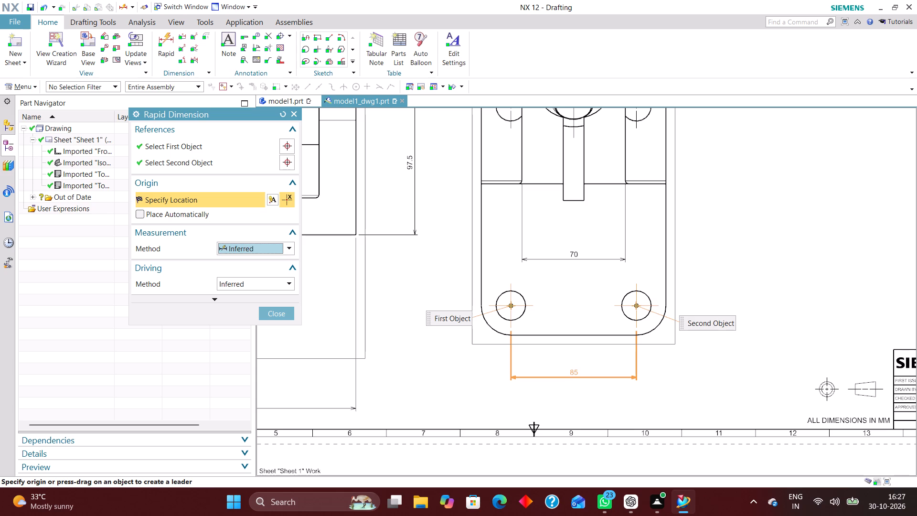
left_click(580, 372)
Dimension the overall width of the side view's plate between its outer vertical edges, placing it below the hole-spacing dimension.
scroll(520, 317, "down", 2)
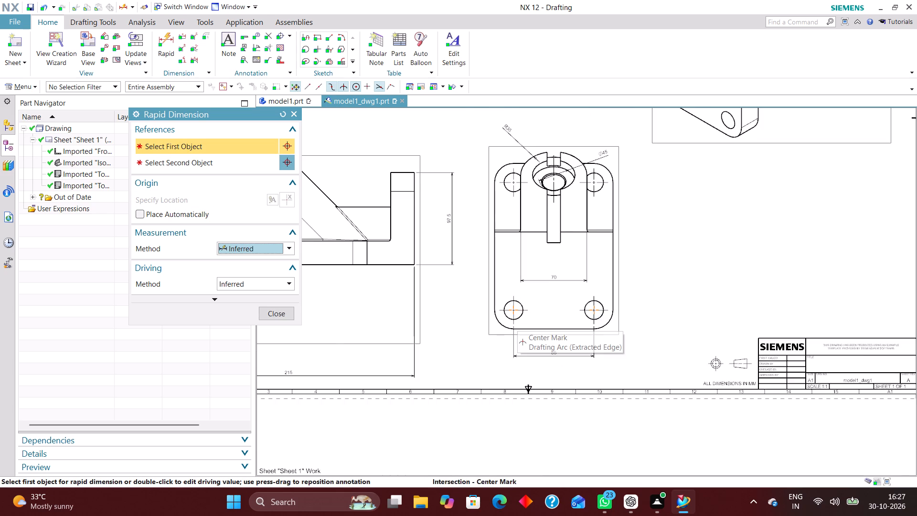
scroll(548, 233, "down", 2)
scroll(558, 317, "up", 3)
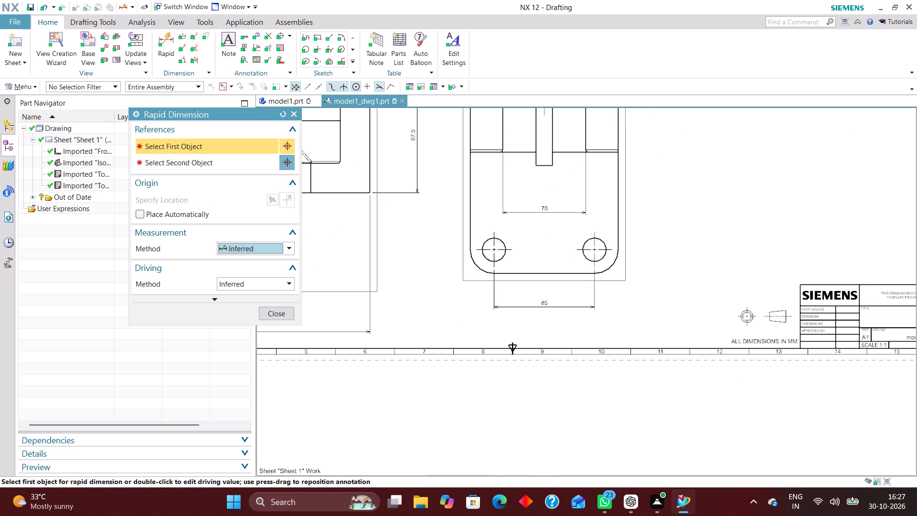
left_click(469, 246)
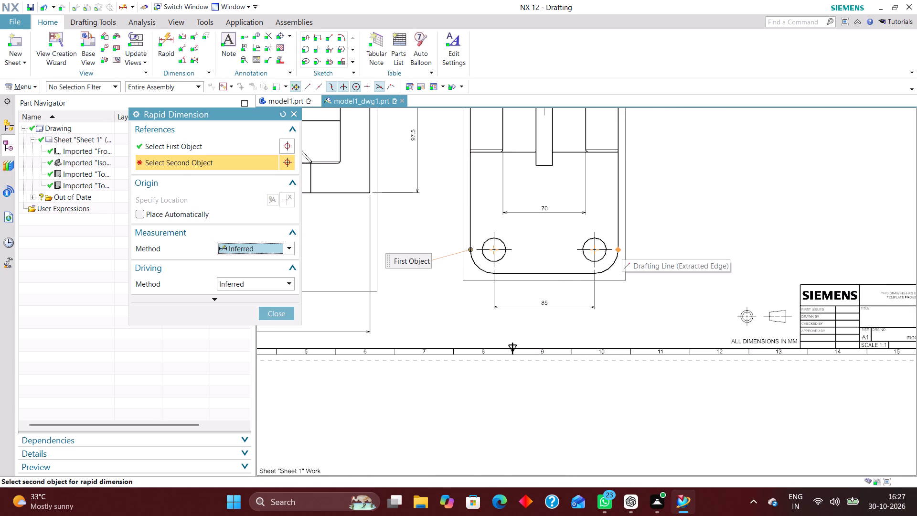
left_click(620, 245)
left_click(551, 320)
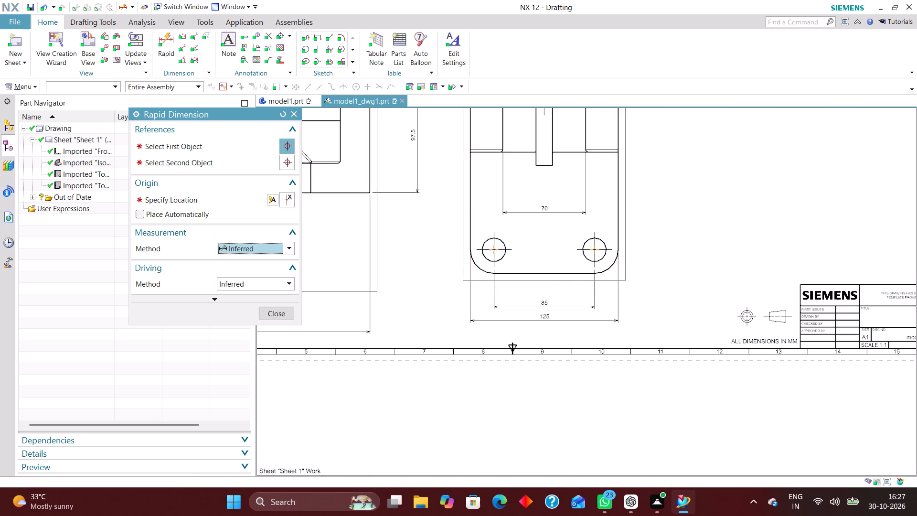
Dimension the side view plate's overall height from its bottom edge to its top edge, placing the dimension right of the view.
scroll(570, 303, "down", 3)
scroll(593, 247, "down", 1)
scroll(602, 211, "up", 3)
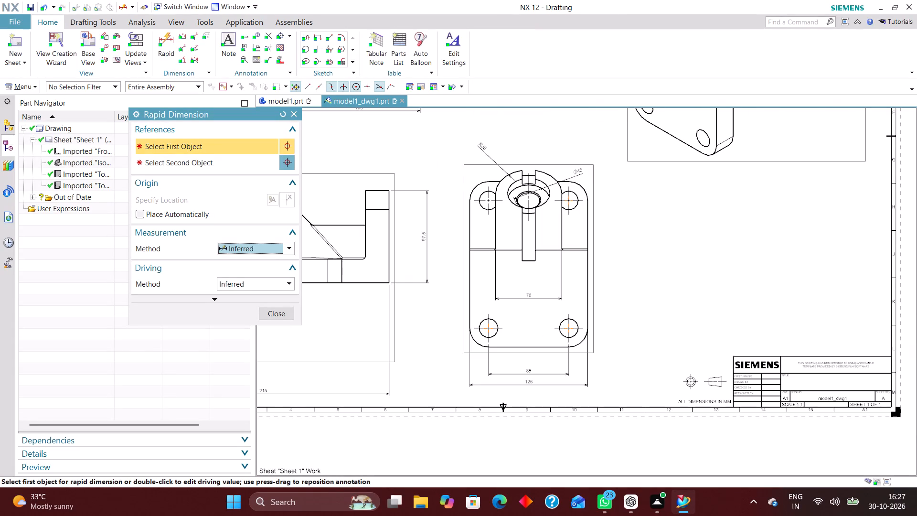
scroll(572, 319, "up", 4)
left_click(562, 379)
scroll(604, 374, "down", 4)
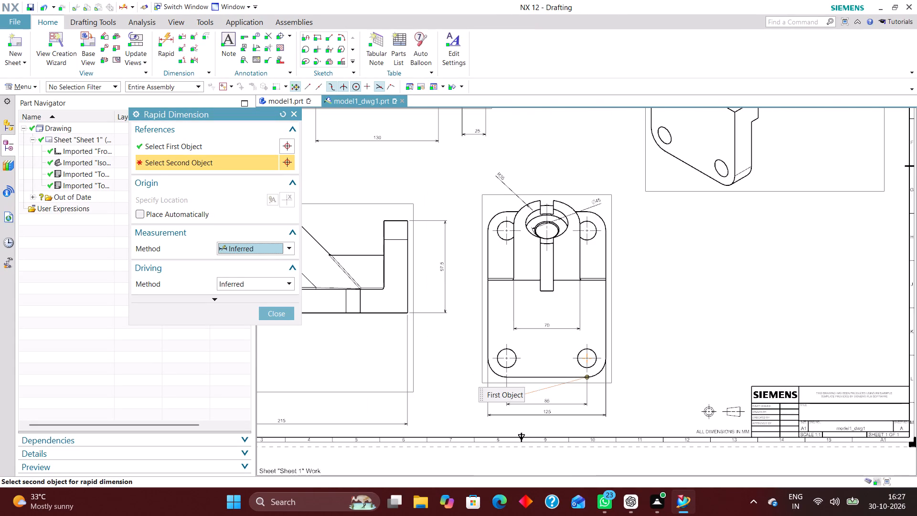
scroll(583, 217, "up", 3)
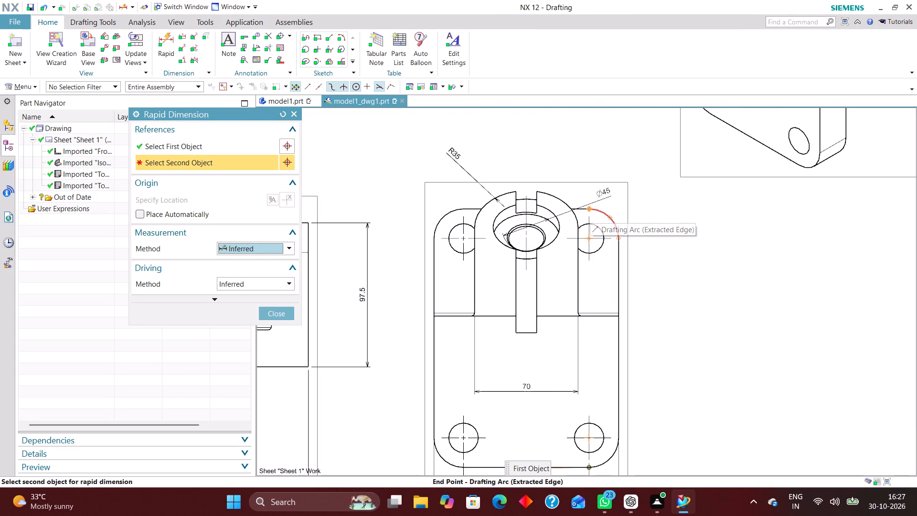
left_click(590, 208)
left_click(698, 329)
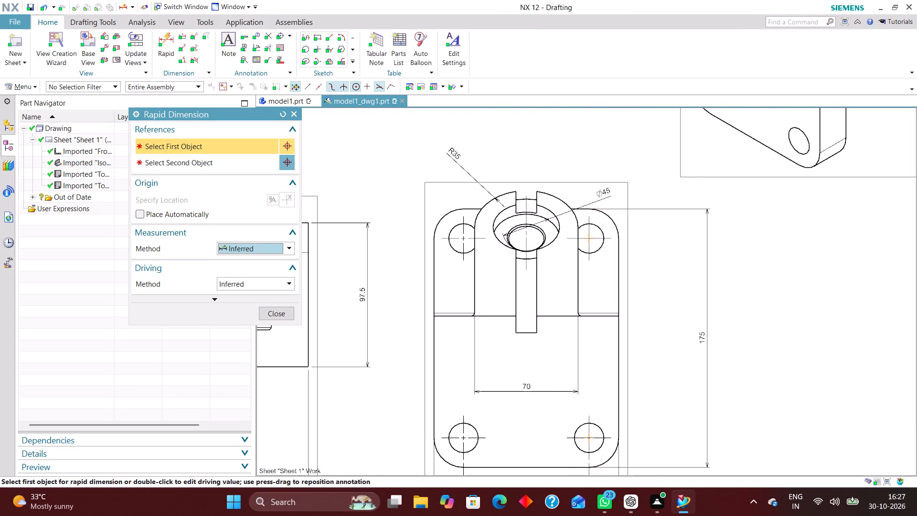
Add a Diametral dimension to the side view's lower-left hole, placing it outside the plate's left edge.
scroll(666, 315, "down", 2)
scroll(660, 327, "up", 2)
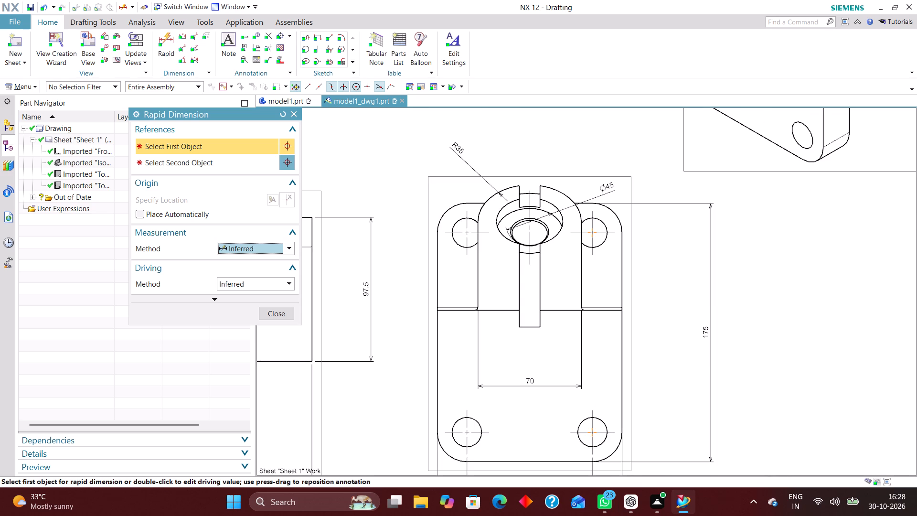
scroll(653, 253, "down", 1)
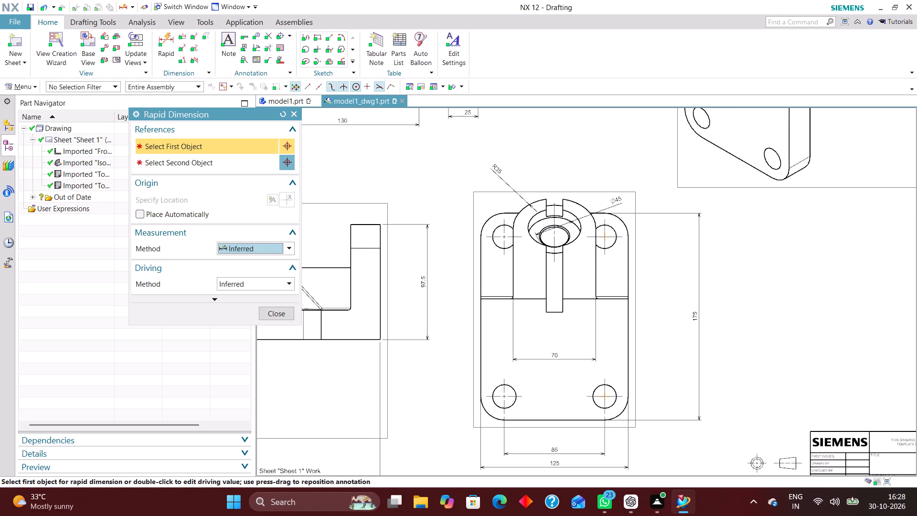
scroll(634, 337, "down", 2)
scroll(627, 387, "up", 5)
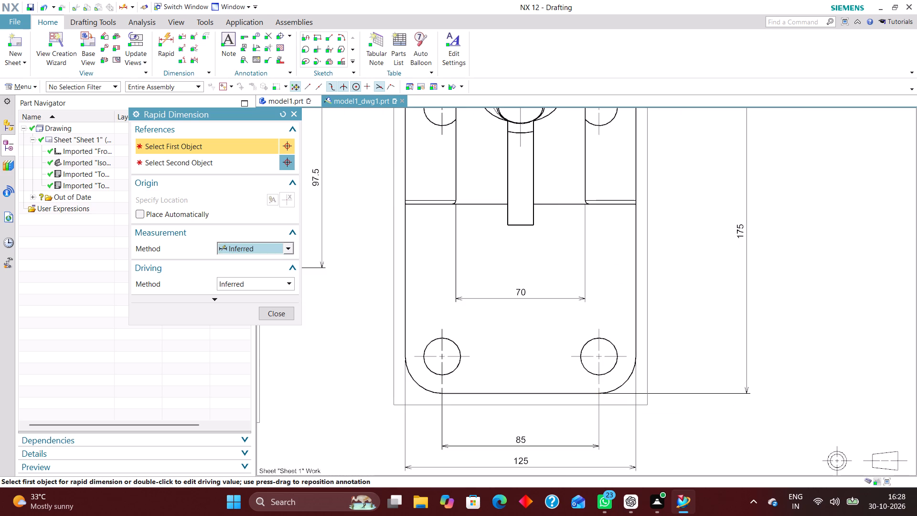
left_click(288, 247)
left_click(277, 345)
scroll(467, 348, "up", 2)
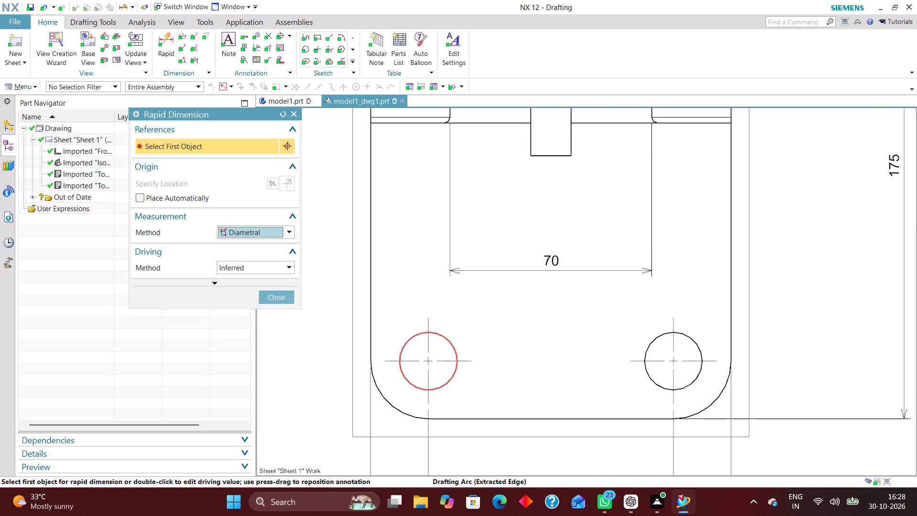
scroll(505, 339, "down", 3)
left_click(460, 338)
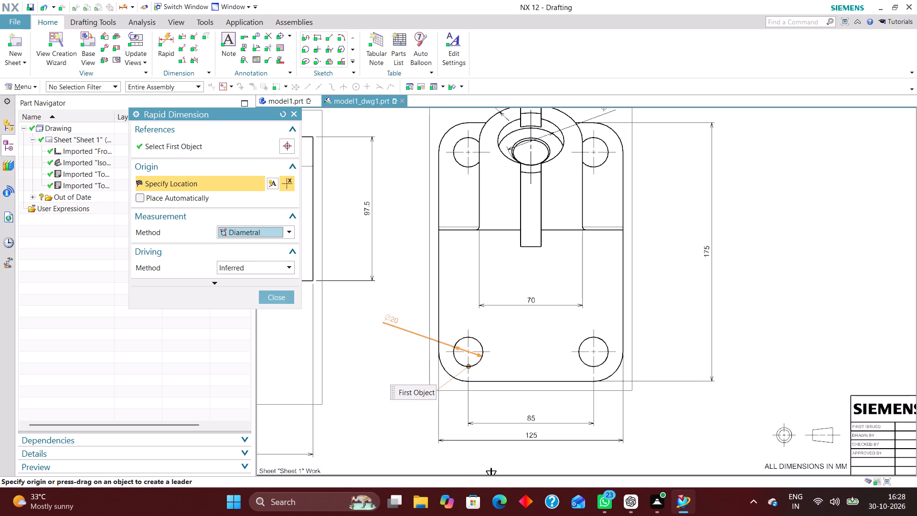
left_click(394, 327)
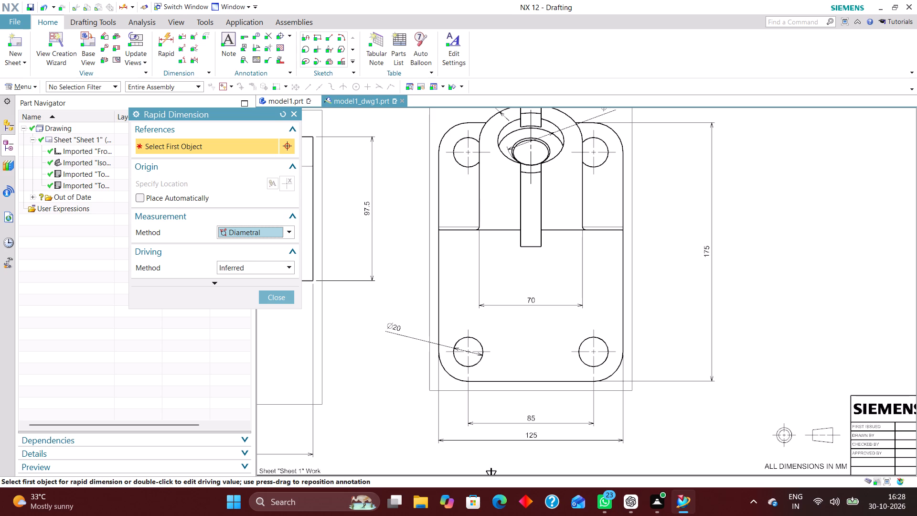
Add a Radial dimension to the side view plate's lower-left corner arc, placing it outside the plate below the hole's diameter dimension.
scroll(496, 341, "down", 2)
scroll(470, 230, "up", 4)
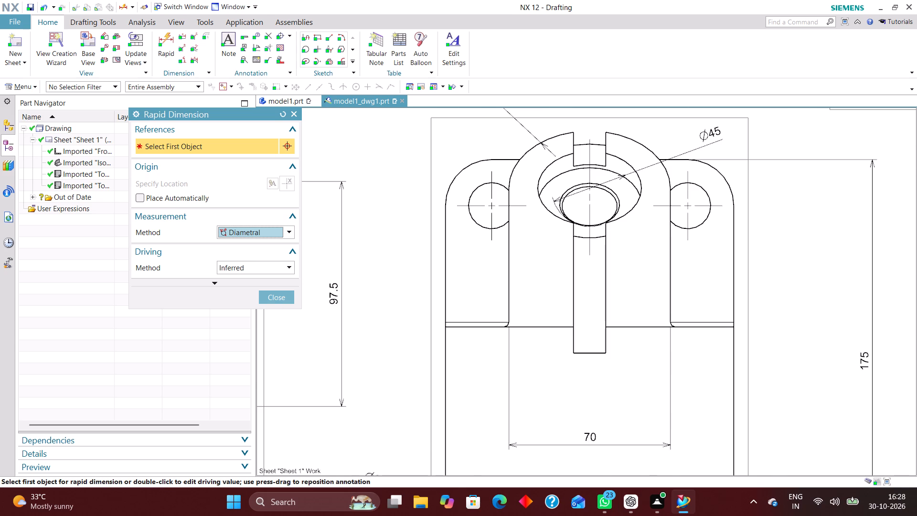
scroll(452, 204, "down", 3)
scroll(583, 360, "up", 4)
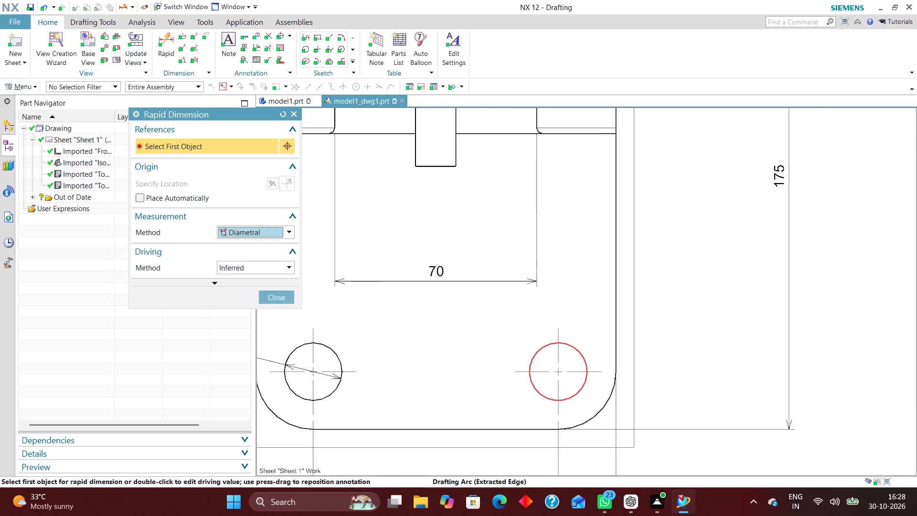
scroll(594, 352, "down", 2)
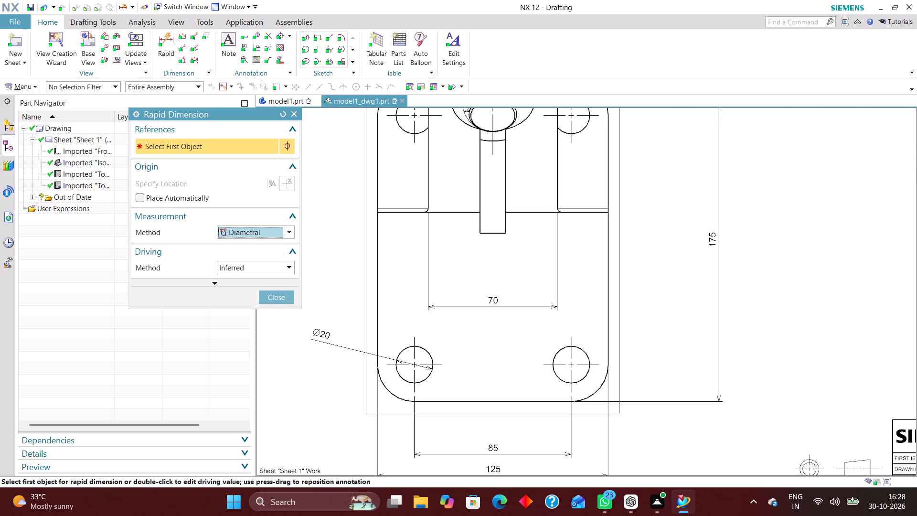
scroll(587, 321, "down", 2)
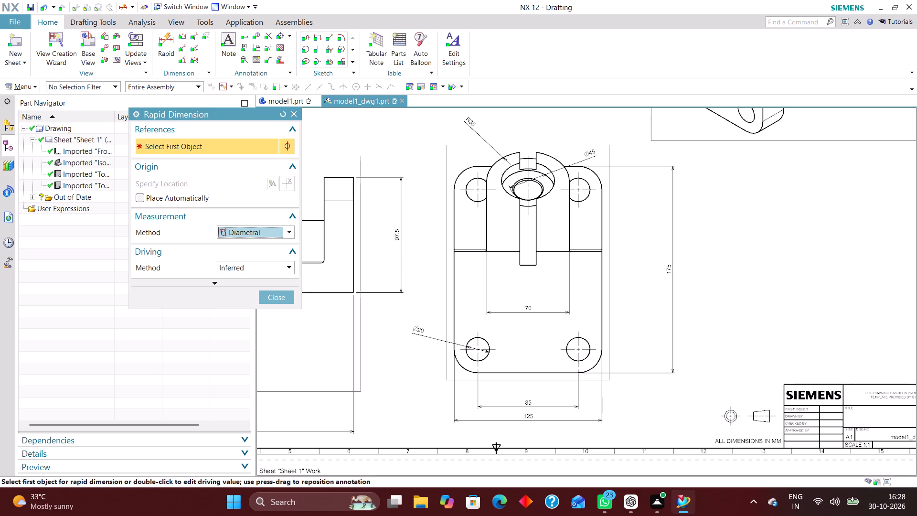
left_click(288, 232)
left_click(270, 315)
scroll(468, 420, "up", 3)
left_click(471, 324)
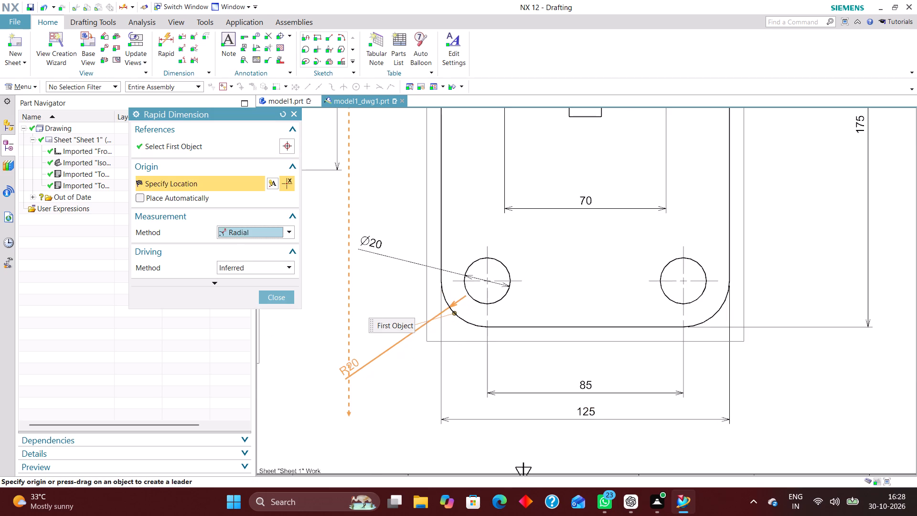
left_click(362, 366)
left_click(277, 299)
Extend the line of the plate corner's radius dimension to the arc's centre.
scroll(406, 357, "down", 2)
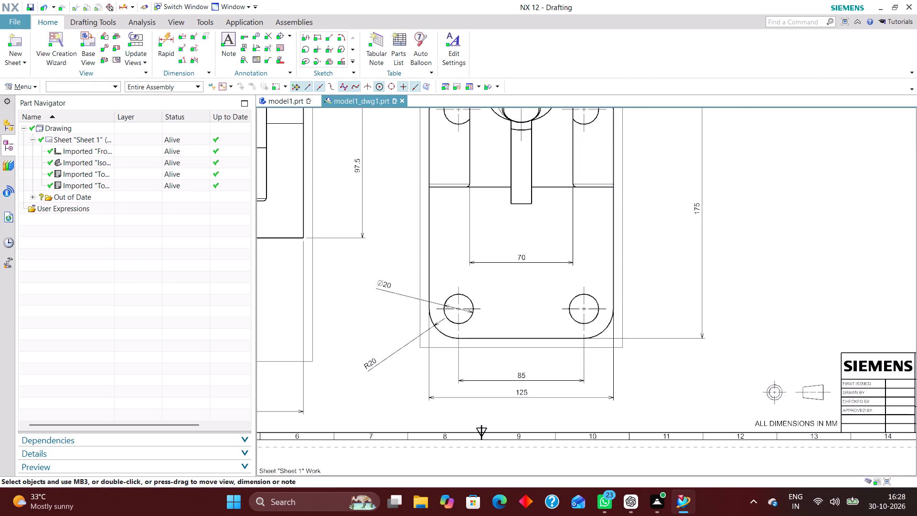
double_click(377, 359)
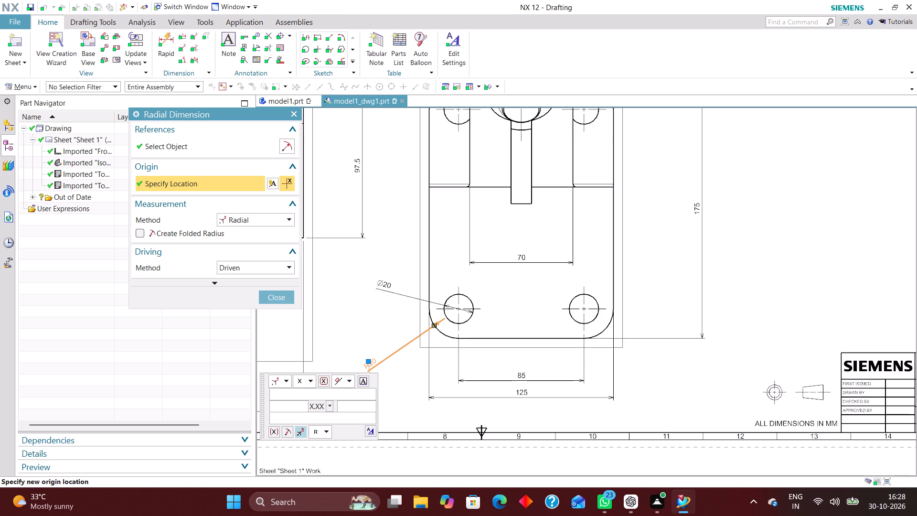
left_click(301, 431)
left_click(289, 298)
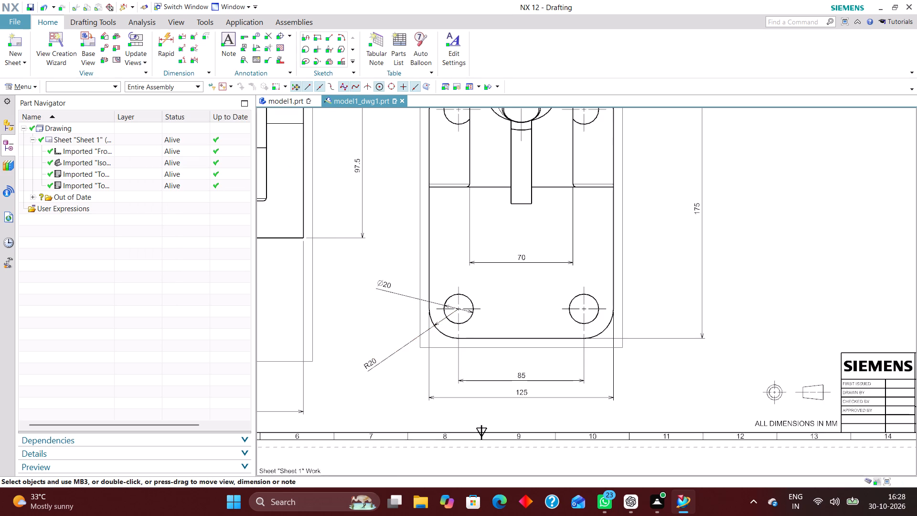
Set the plate corner's radius dimension text orientation to Horizontal Text and its position to Text above Stub.
left_click_drag(368, 357, 369, 331)
double_click(374, 334)
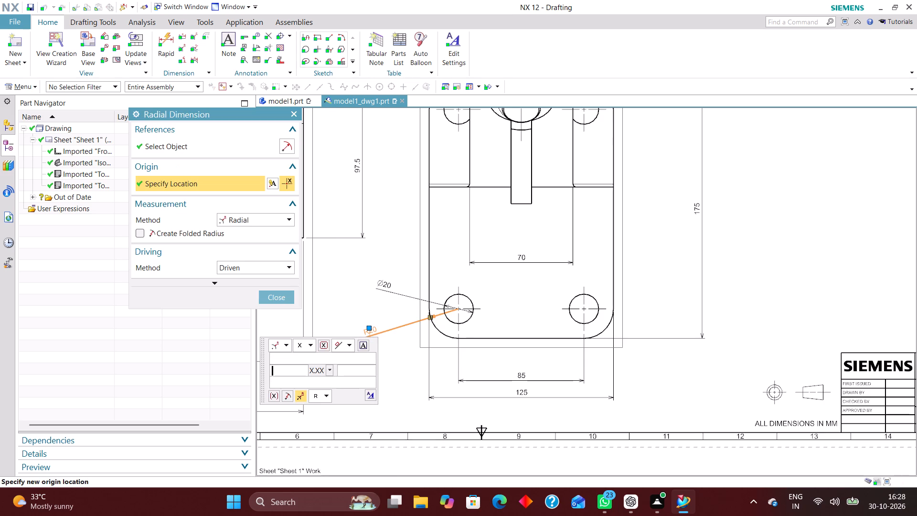
left_click(372, 396)
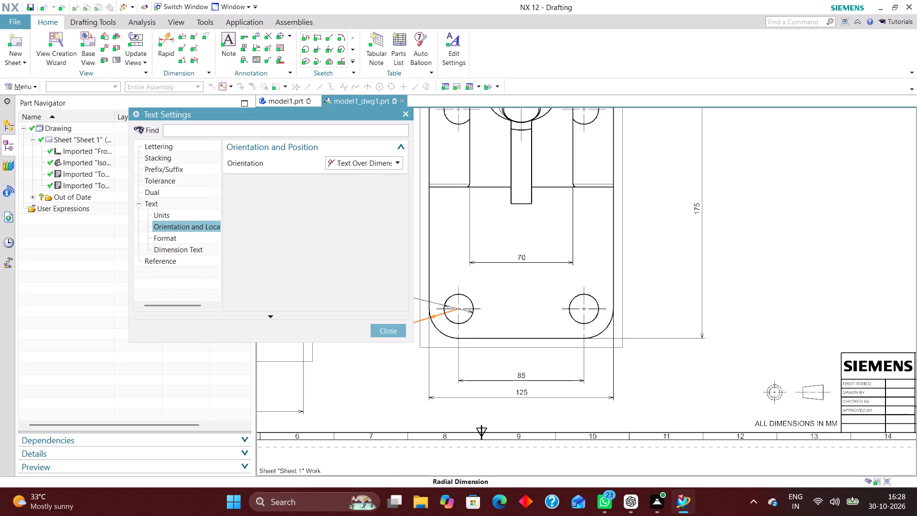
left_click(371, 166)
left_click(374, 176)
left_click(384, 175)
left_click(382, 197)
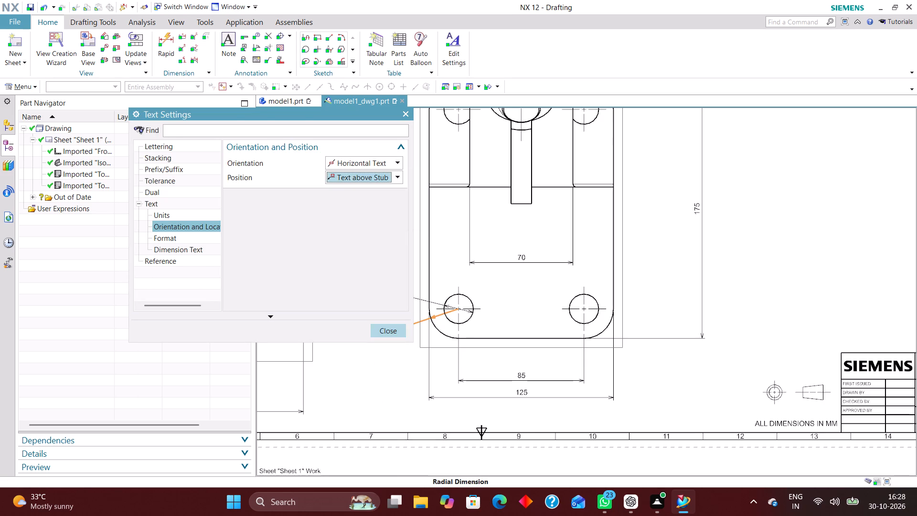
left_click(394, 333)
left_click(280, 292)
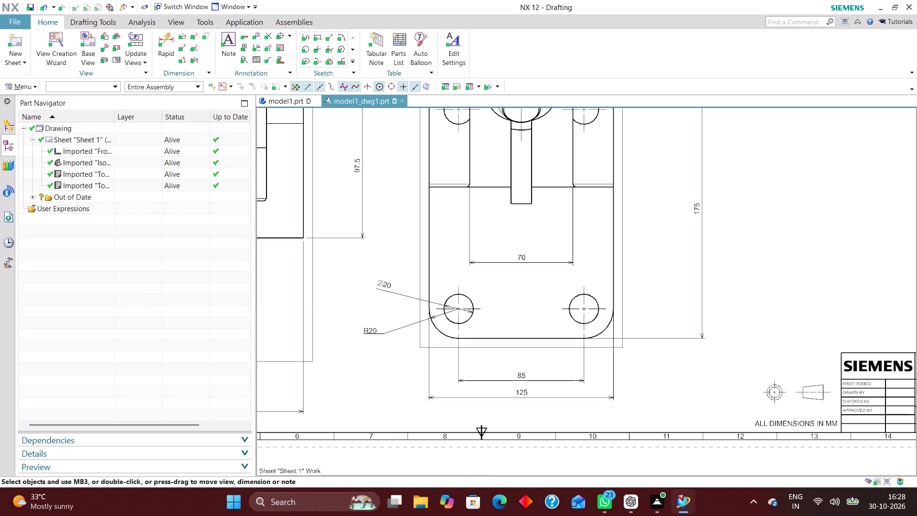
Move the plate corner's radius dimension down, below and left of the plate's lower-left corner.
left_click_drag(371, 325, 384, 373)
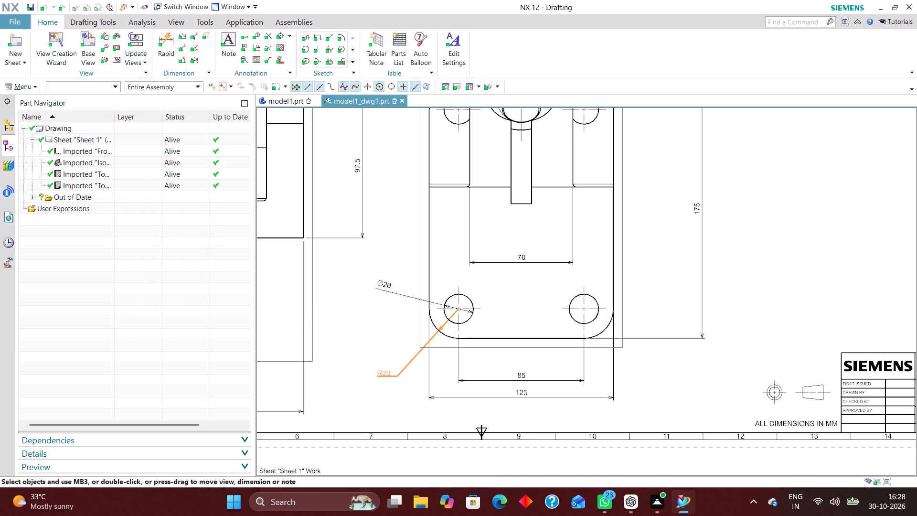
left_click_drag(384, 373, 384, 375)
Review the front, side and top views for features that still lack dimensions.
scroll(483, 316, "down", 3)
scroll(484, 288, "up", 4)
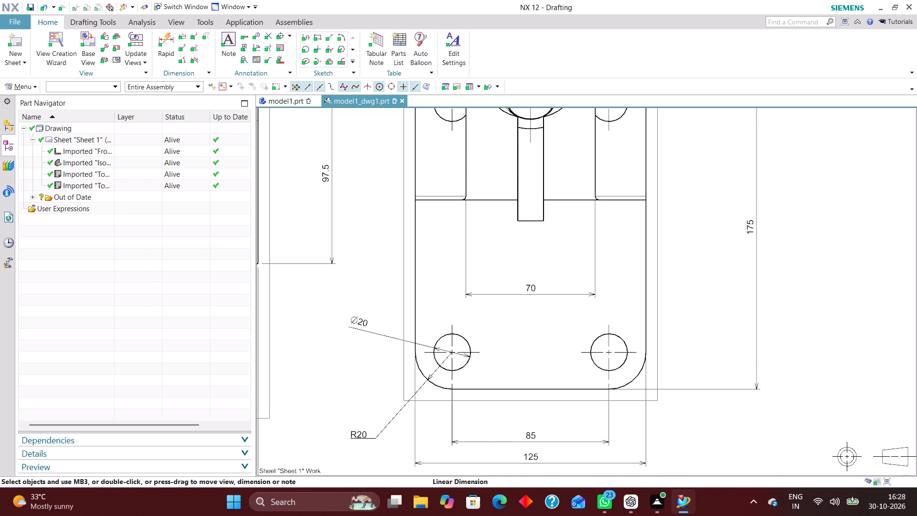
scroll(477, 299, "down", 3)
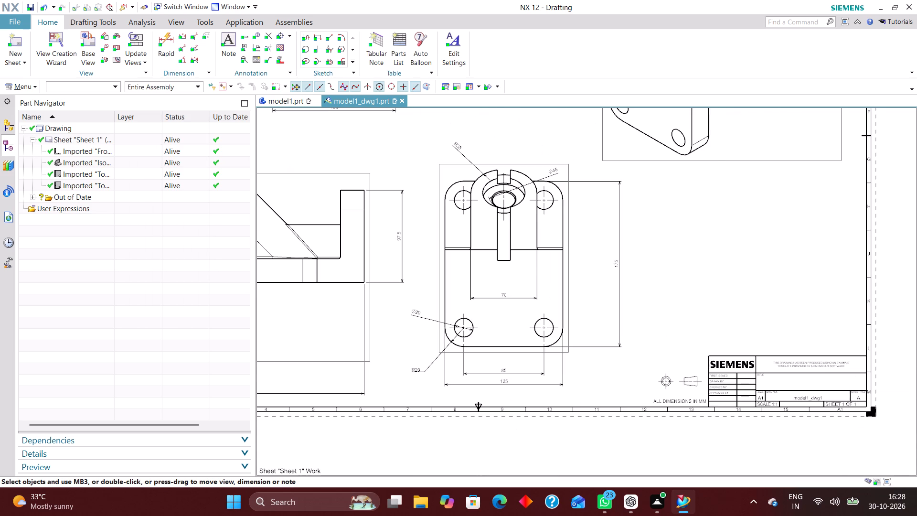
scroll(686, 273, "down", 1)
scroll(585, 257, "down", 1)
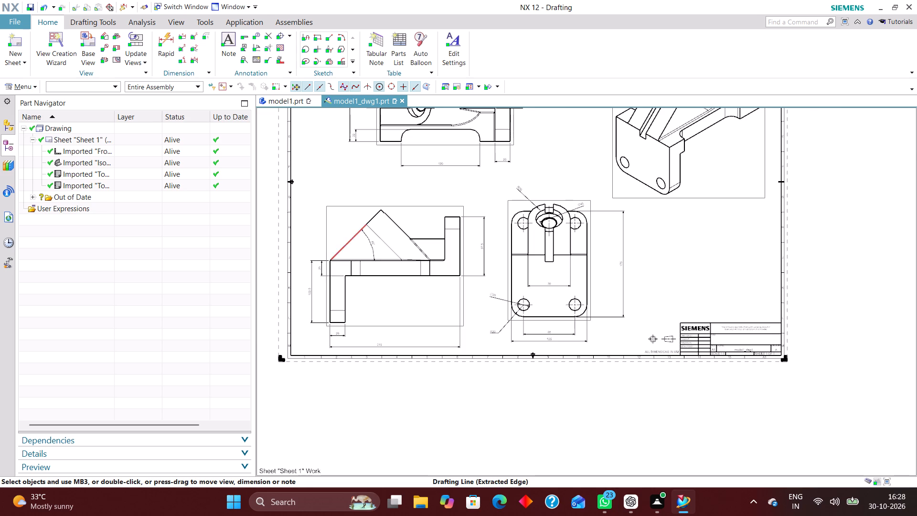
scroll(322, 248, "up", 4)
scroll(559, 283, "down", 2)
scroll(442, 283, "up", 5)
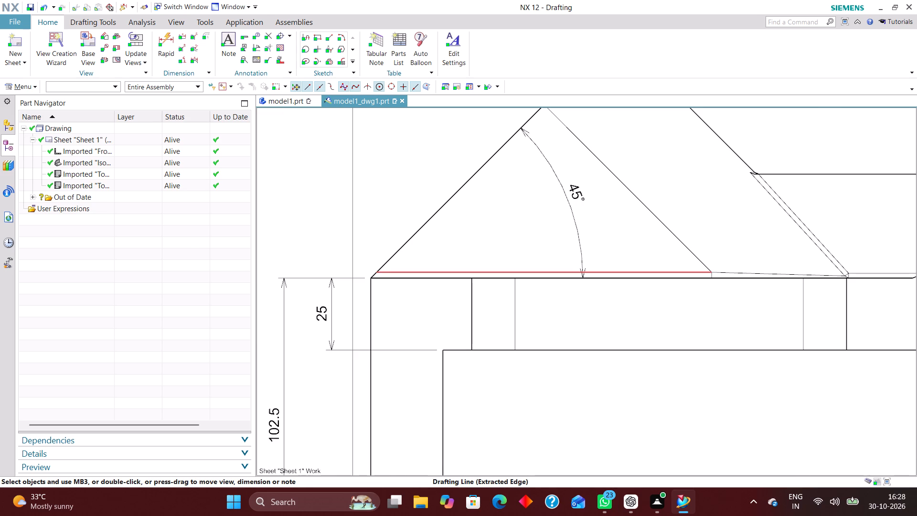
scroll(340, 270, "down", 4)
scroll(392, 312, "down", 4)
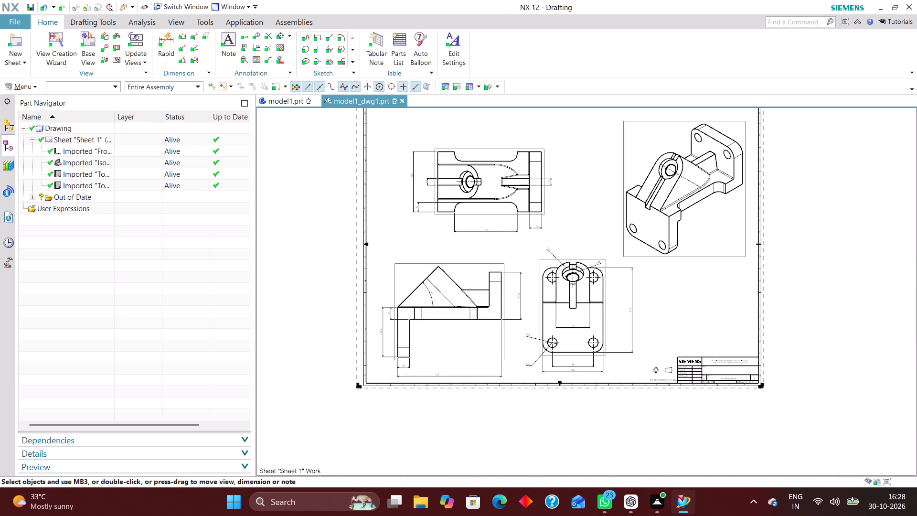
scroll(497, 191, "up", 10)
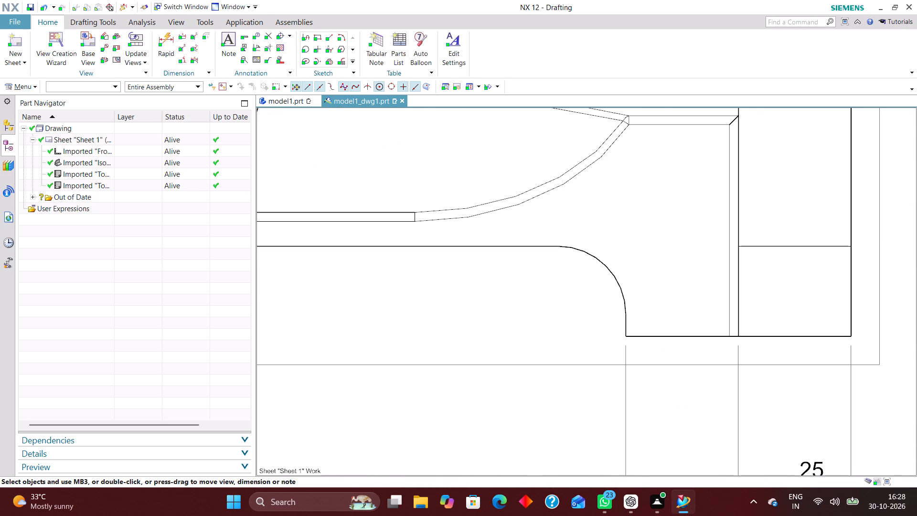
scroll(554, 219, "down", 5)
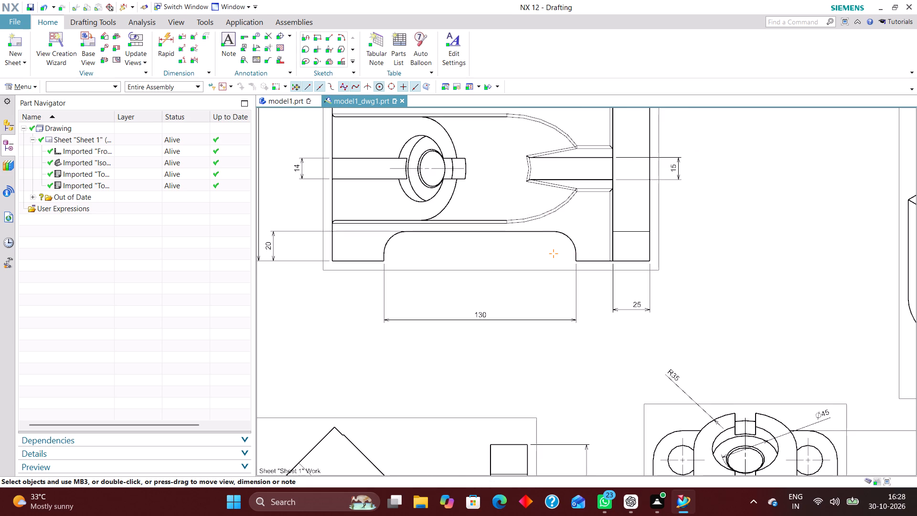
scroll(557, 273, "down", 2)
scroll(569, 189, "up", 2)
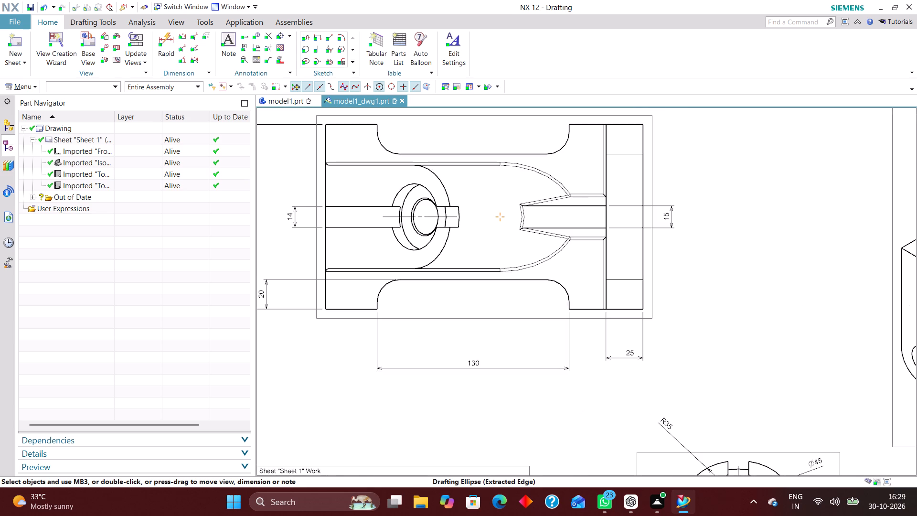
scroll(387, 243, "down", 1)
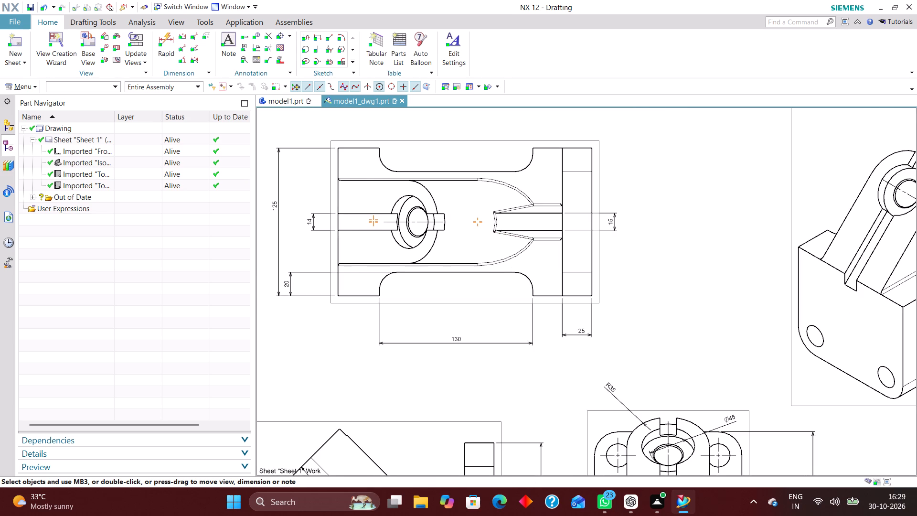
scroll(517, 202, "down", 1)
scroll(520, 265, "up", 4)
scroll(487, 237, "down", 5)
scroll(497, 267, "up", 3)
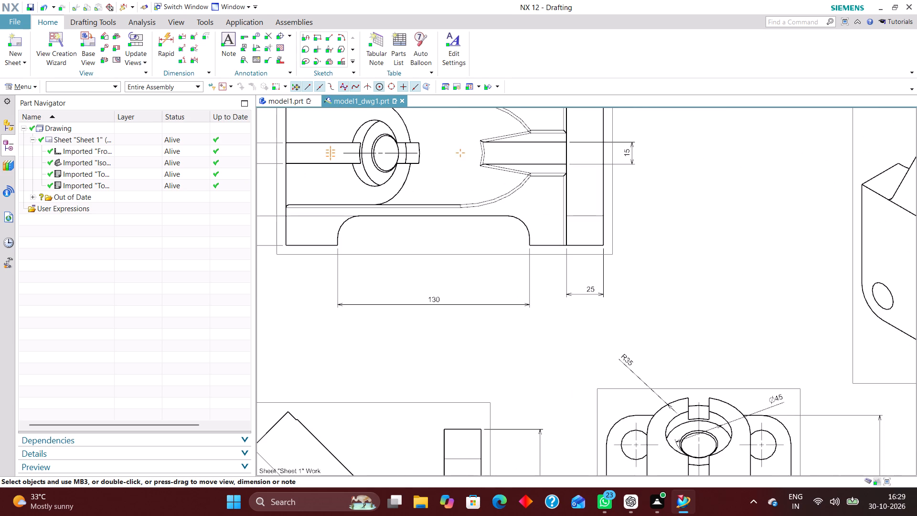
Add Radial dimensions to both corner fillets of the top view's lower cut-out, placing them above the cut-out's width dimension.
left_click(169, 37)
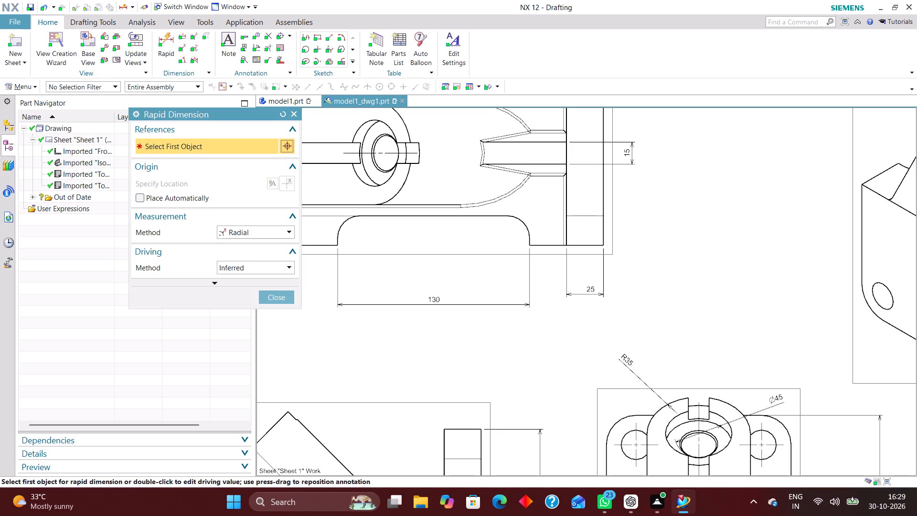
left_click(523, 222)
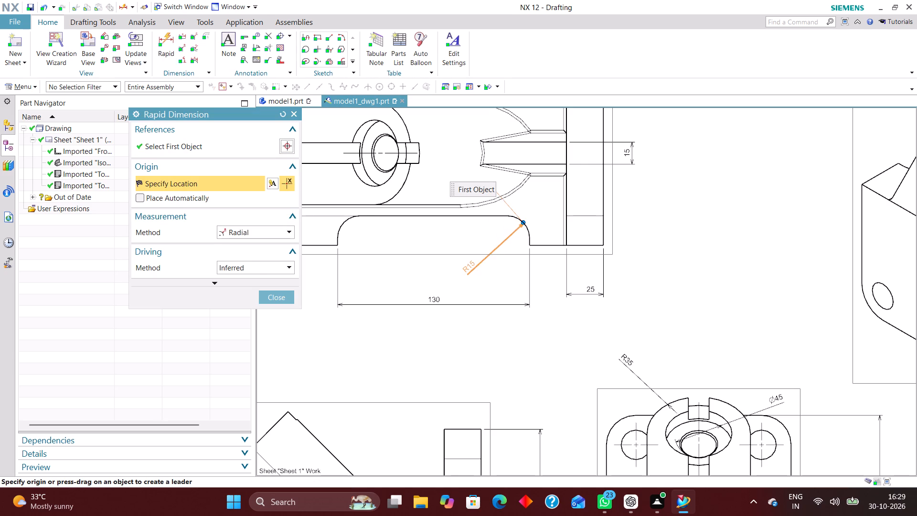
left_click(477, 273)
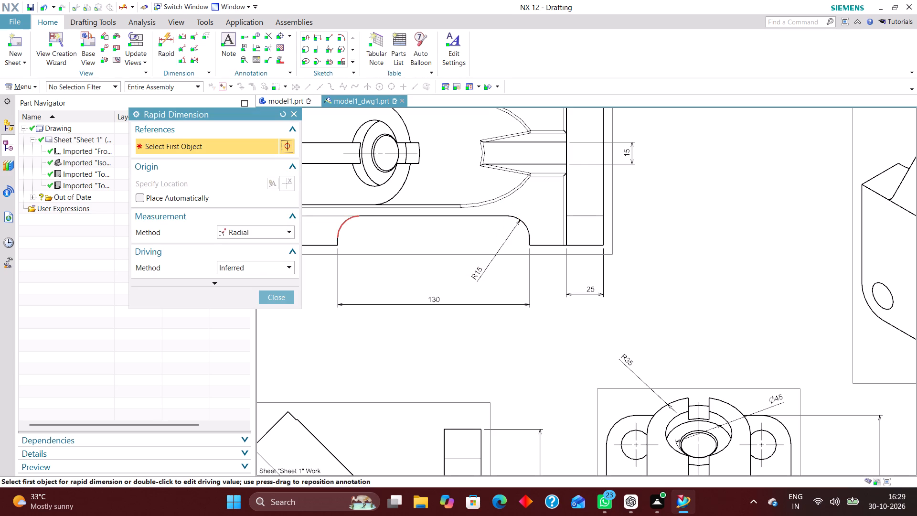
left_click(337, 232)
left_click(399, 268)
scroll(506, 289, "down", 3)
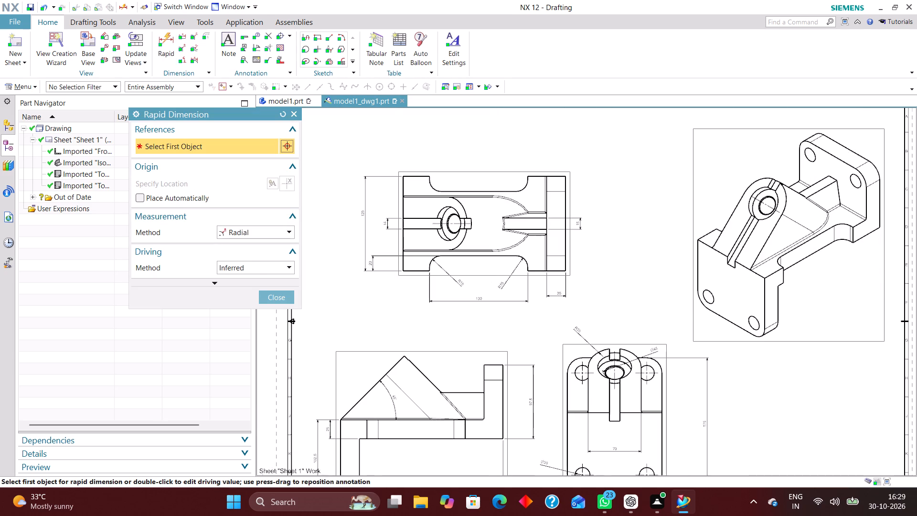
scroll(522, 258, "up", 5)
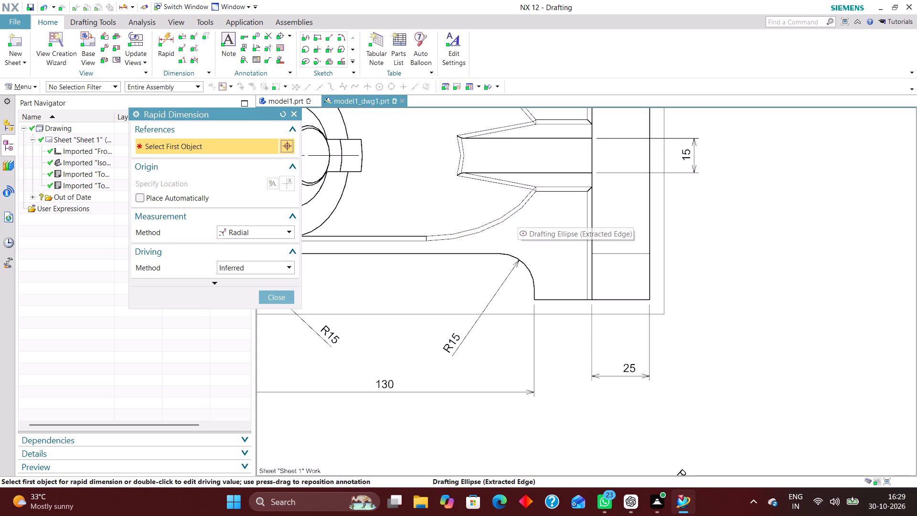
Add a Radial dimension to the small fillet between the base and the upright plate in the front view, placing it below the fillet.
scroll(539, 203, "up", 4)
scroll(566, 193, "down", 12)
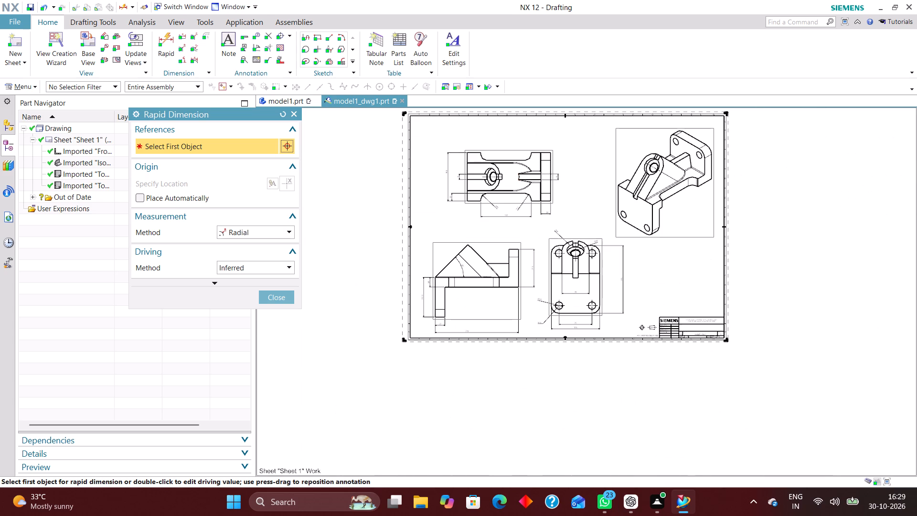
scroll(504, 275, "up", 11)
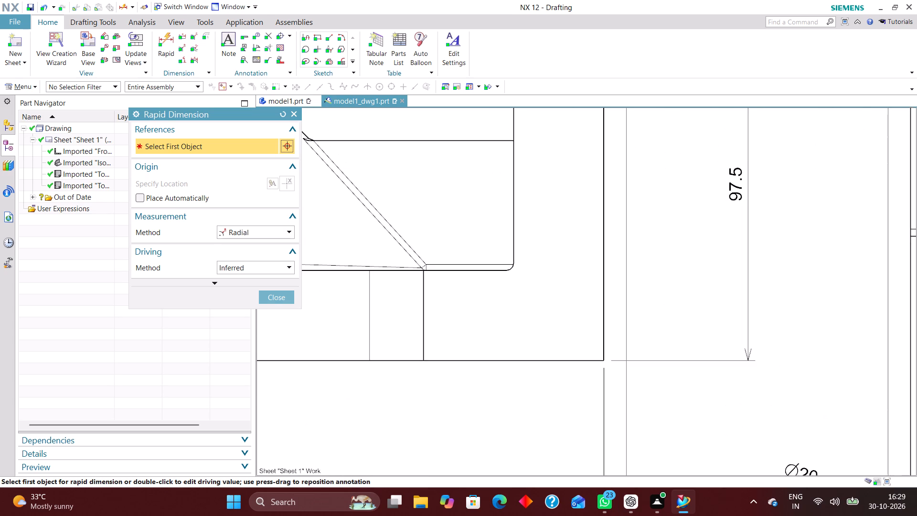
scroll(507, 271, "up", 7)
left_click(528, 246)
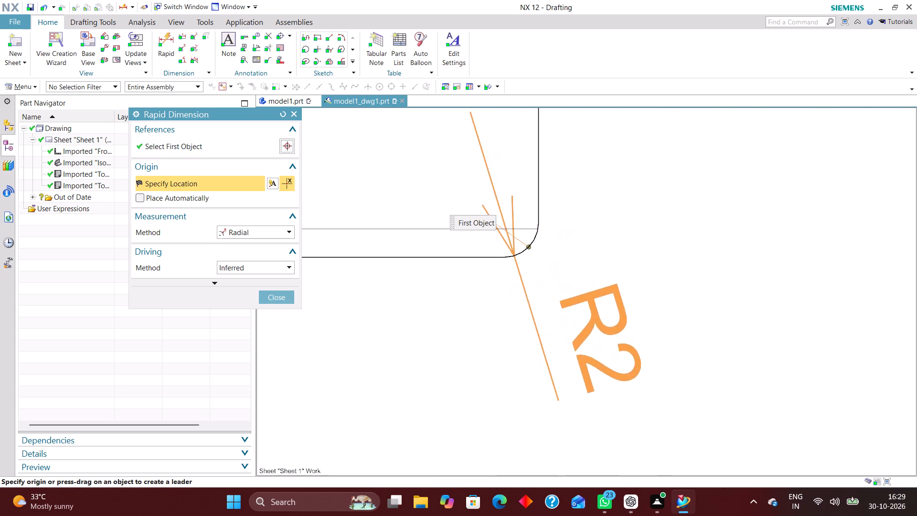
scroll(604, 344, "down", 5)
scroll(652, 362, "down", 3)
left_click(664, 368)
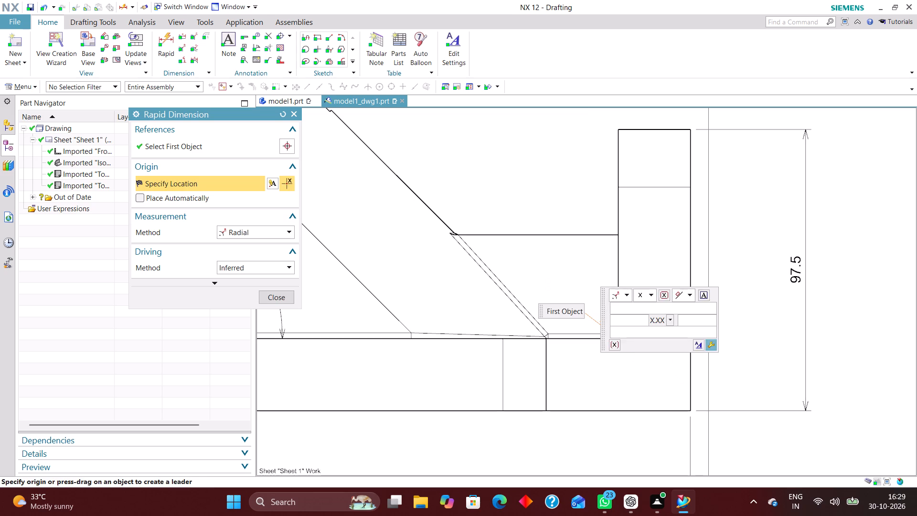
left_click(278, 295)
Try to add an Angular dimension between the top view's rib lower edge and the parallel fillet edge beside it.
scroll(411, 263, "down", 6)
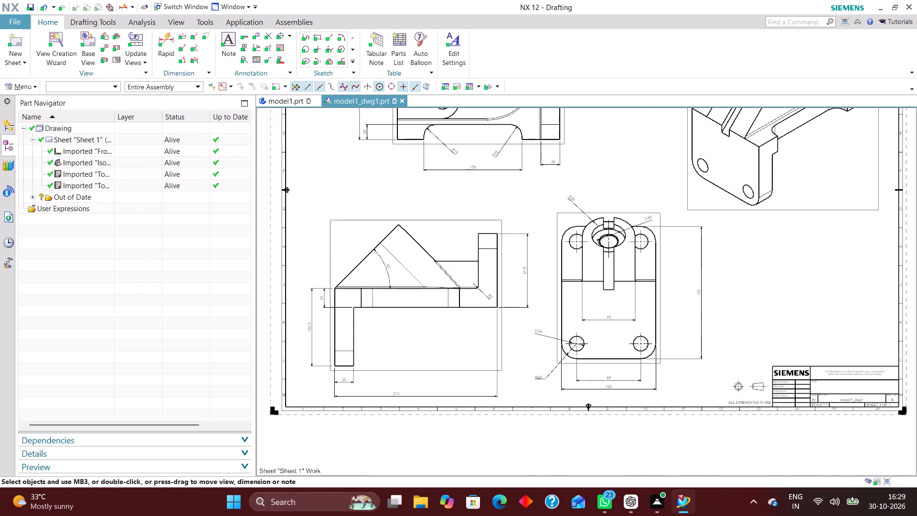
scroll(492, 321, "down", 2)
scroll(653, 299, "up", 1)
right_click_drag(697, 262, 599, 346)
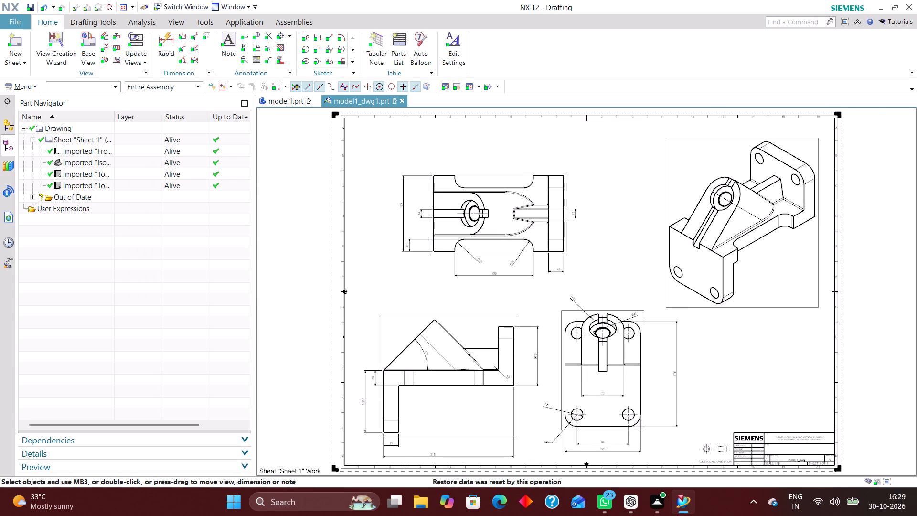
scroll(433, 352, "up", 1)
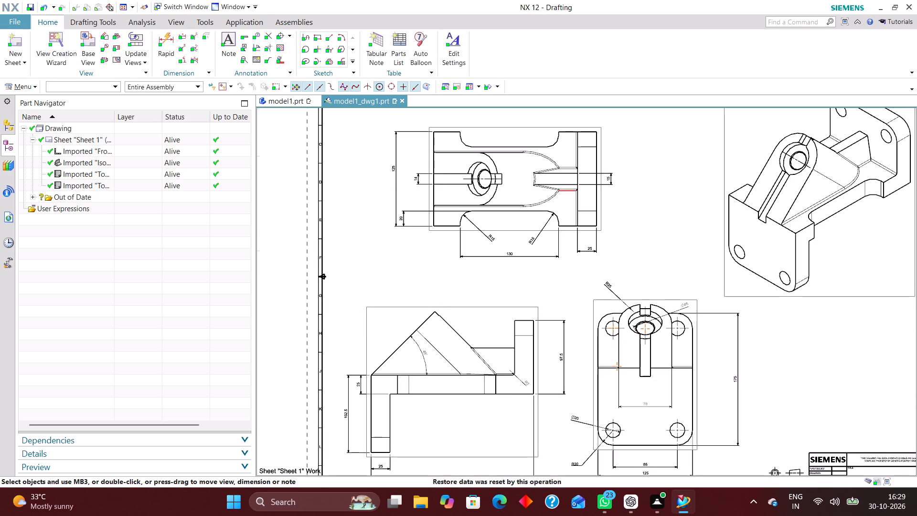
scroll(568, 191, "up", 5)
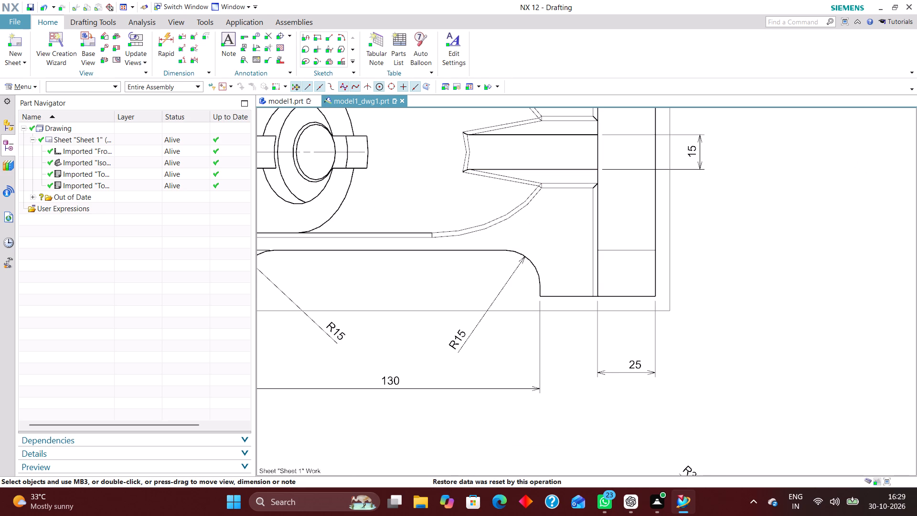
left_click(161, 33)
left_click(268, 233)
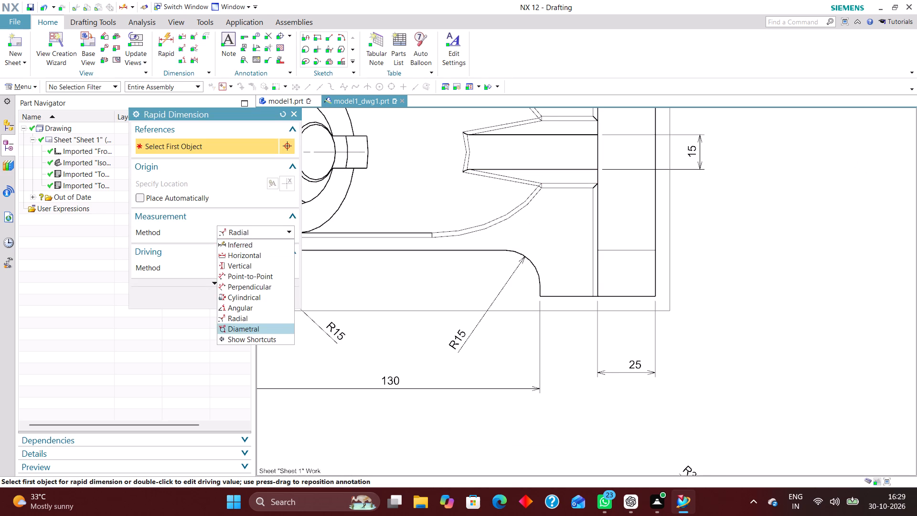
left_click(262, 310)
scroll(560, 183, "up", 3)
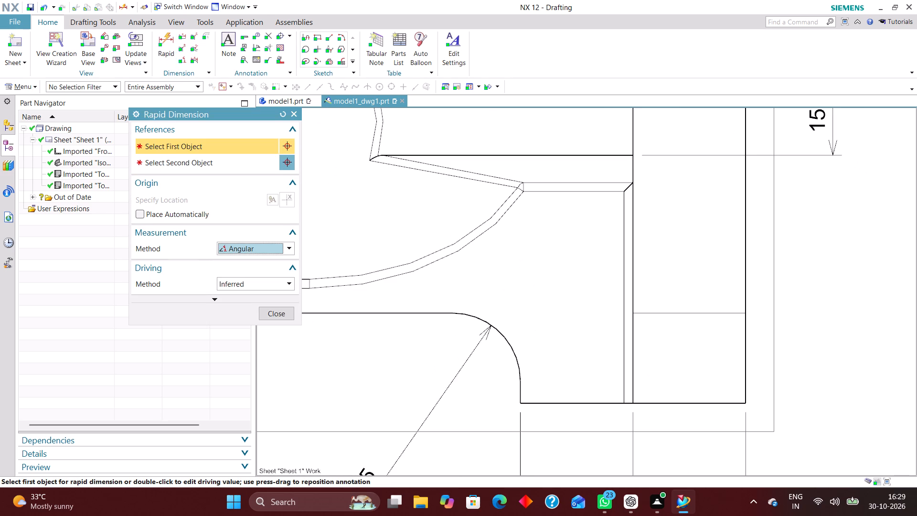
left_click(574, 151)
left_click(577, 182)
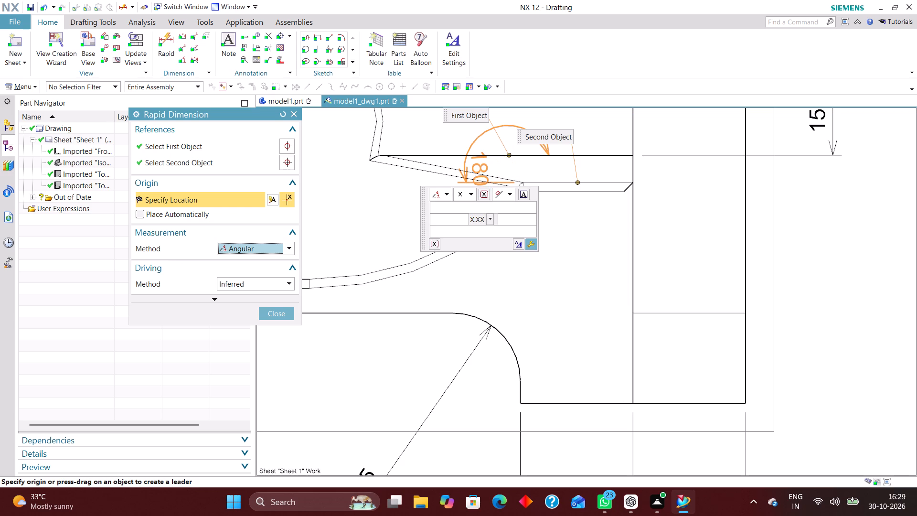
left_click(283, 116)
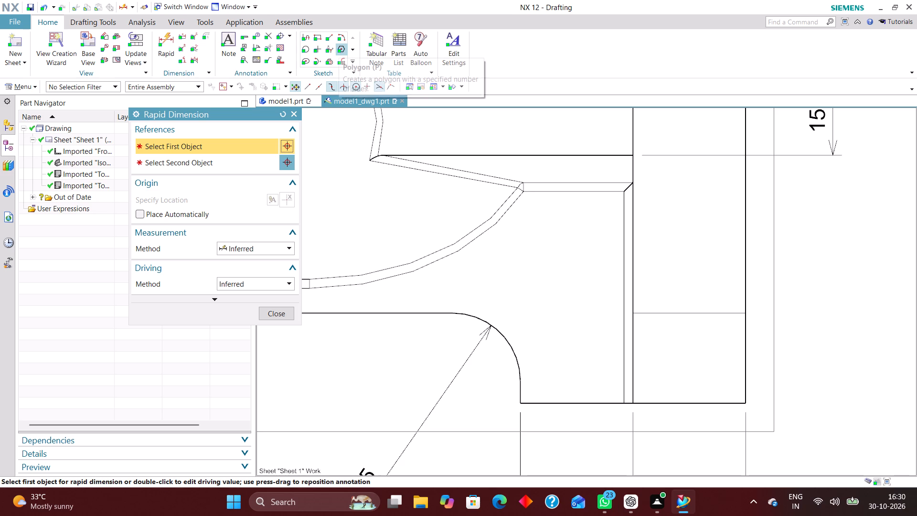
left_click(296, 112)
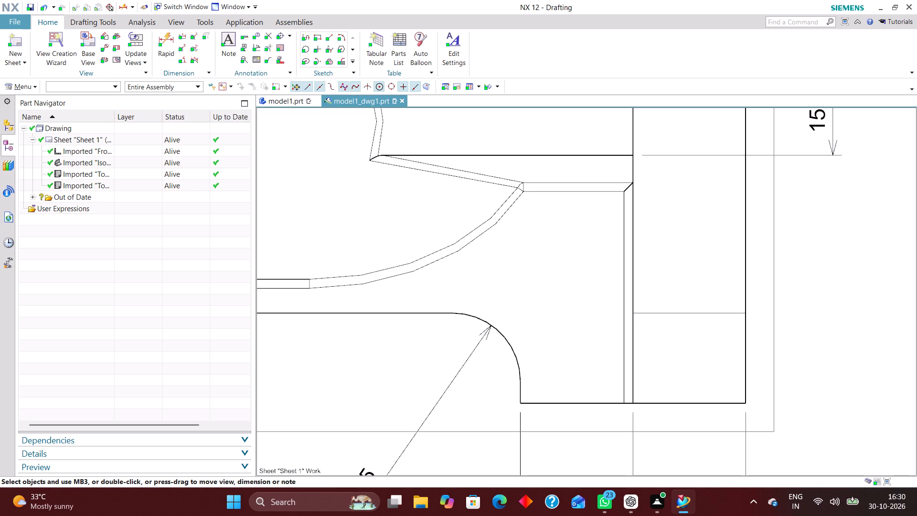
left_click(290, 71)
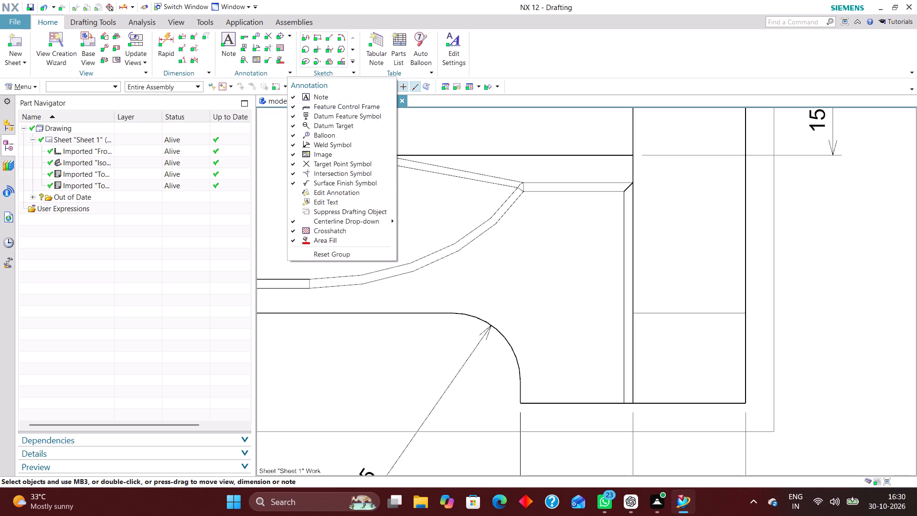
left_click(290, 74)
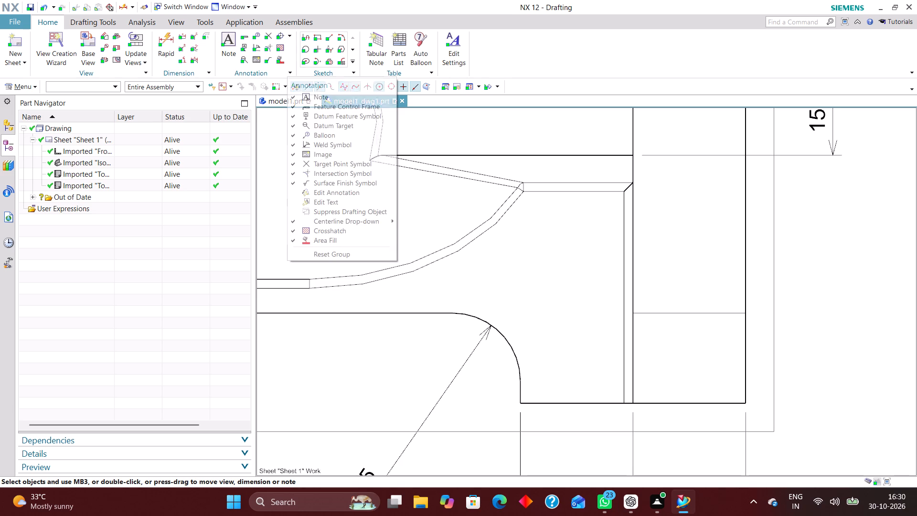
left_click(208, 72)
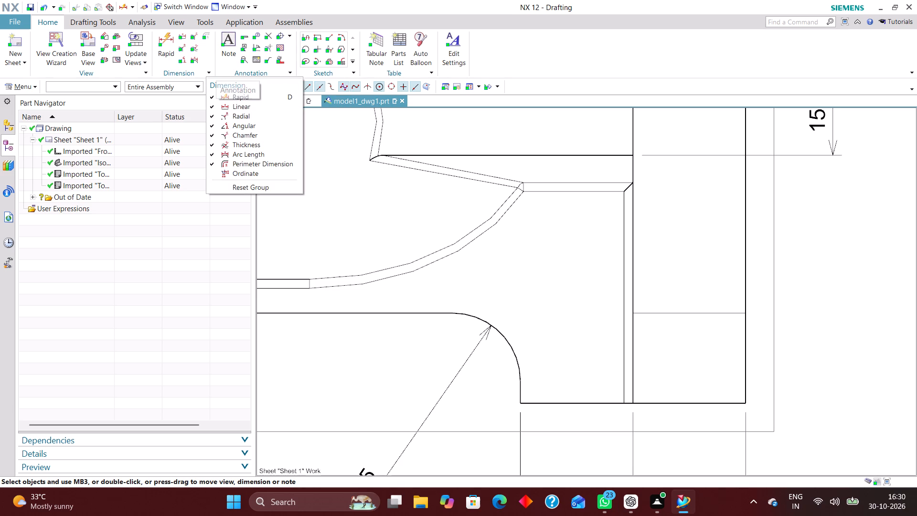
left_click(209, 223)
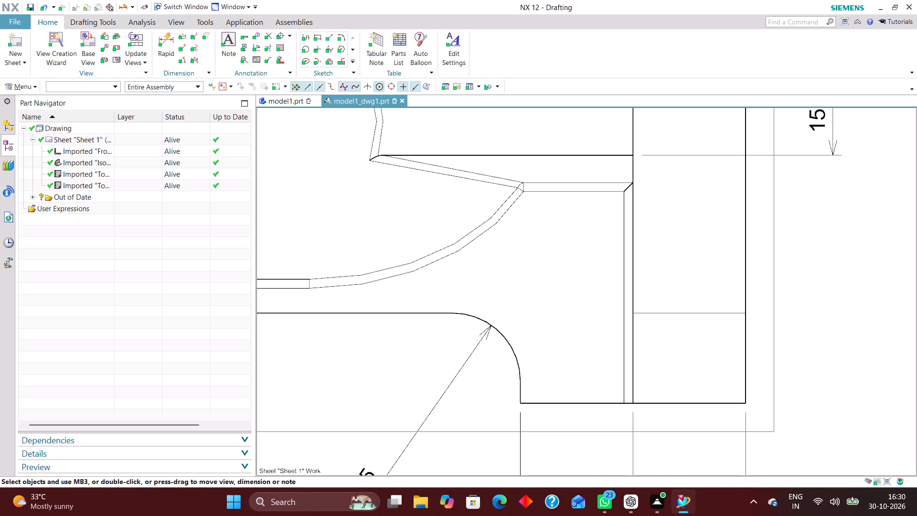
Examine the rib and fillet edges in the top view and compare them with the isometric view for missing dimensions.
scroll(614, 203, "down", 3)
scroll(623, 200, "up", 3)
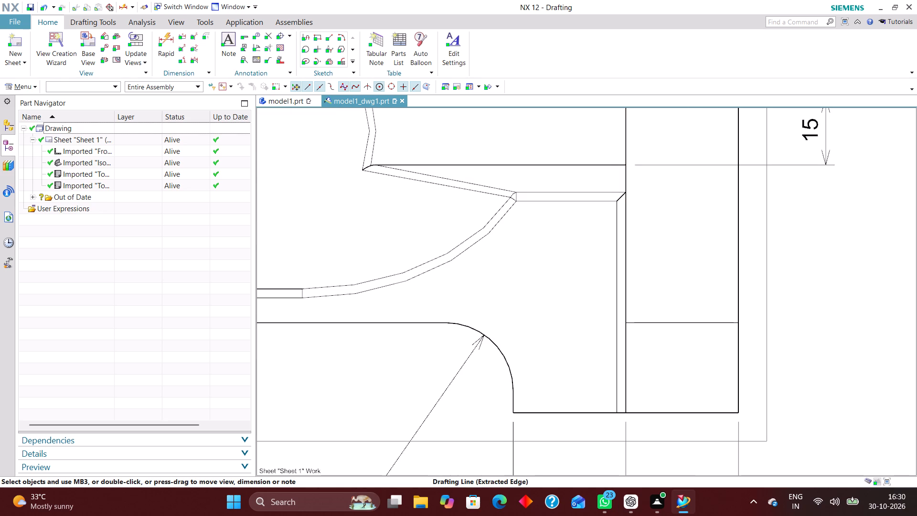
scroll(571, 192, "down", 3)
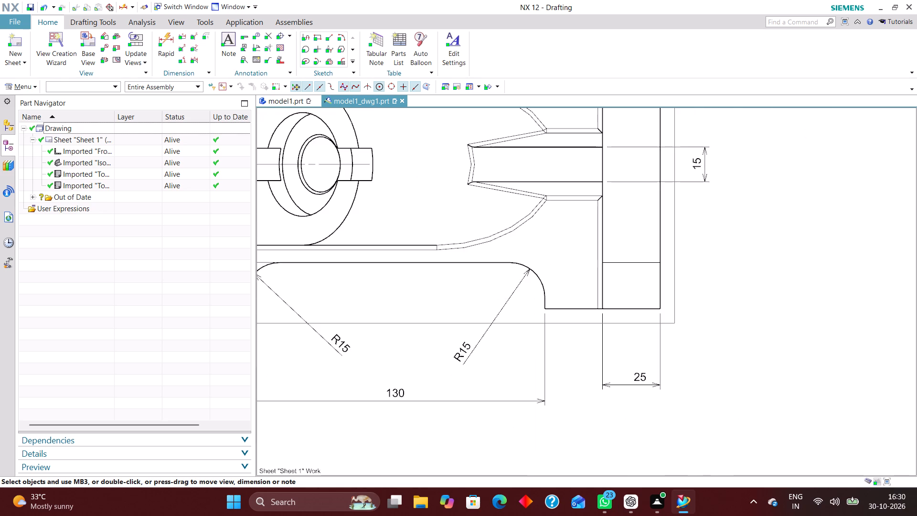
scroll(601, 240, "down", 2)
scroll(586, 179, "up", 3)
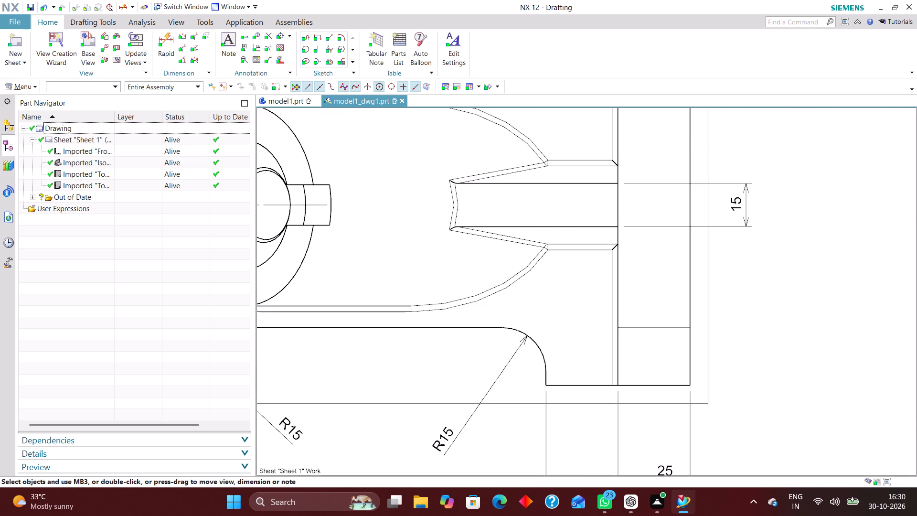
scroll(516, 179, "down", 3)
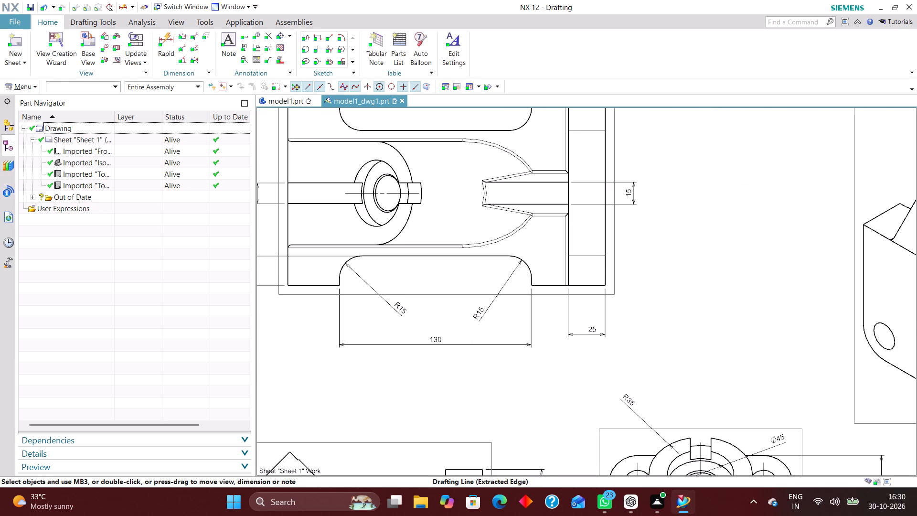
scroll(579, 202, "down", 4)
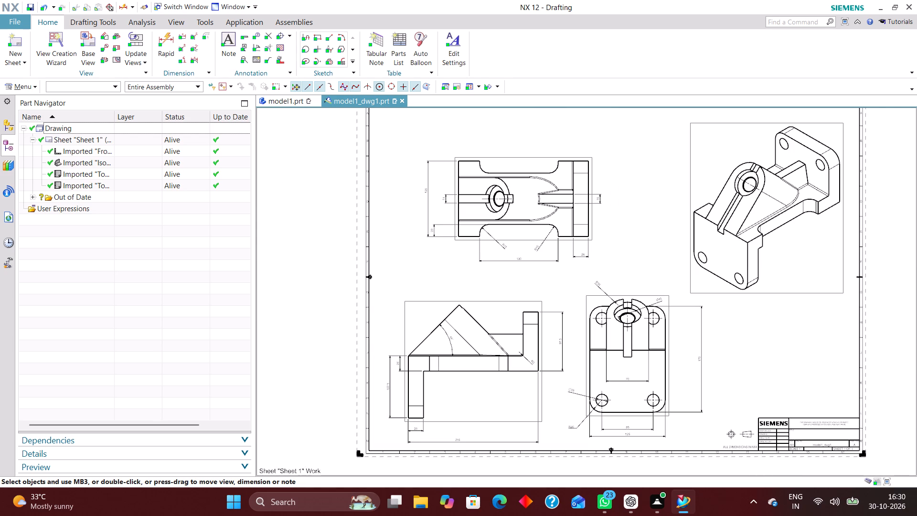
scroll(817, 160, "up", 4)
scroll(764, 185, "down", 3)
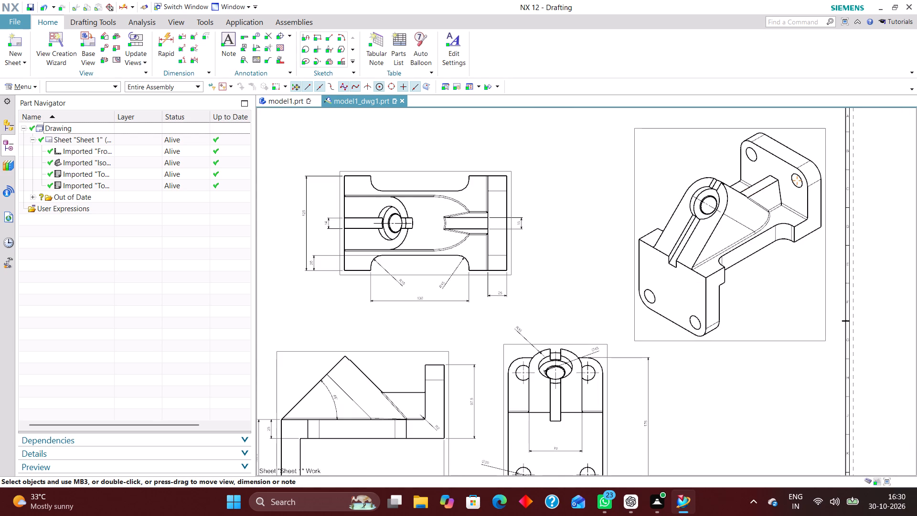
scroll(780, 193, "up", 2)
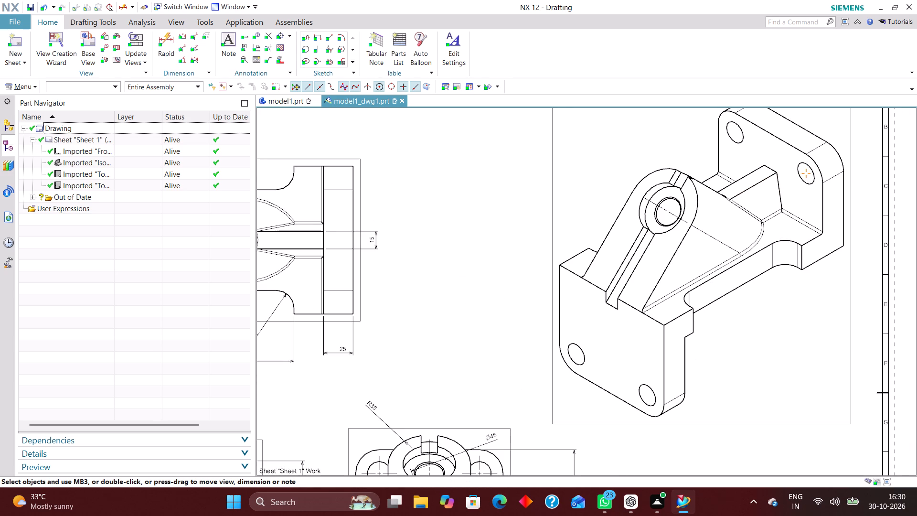
scroll(806, 188, "down", 3)
scroll(562, 223, "up", 5)
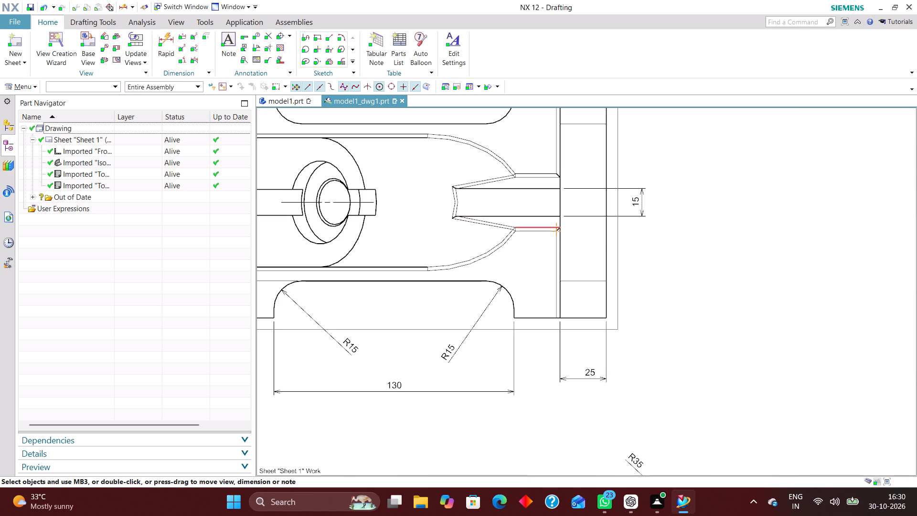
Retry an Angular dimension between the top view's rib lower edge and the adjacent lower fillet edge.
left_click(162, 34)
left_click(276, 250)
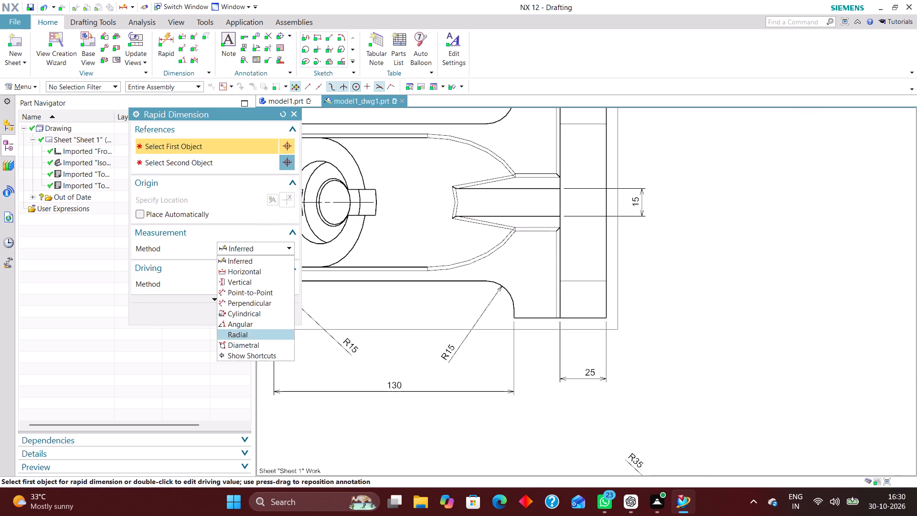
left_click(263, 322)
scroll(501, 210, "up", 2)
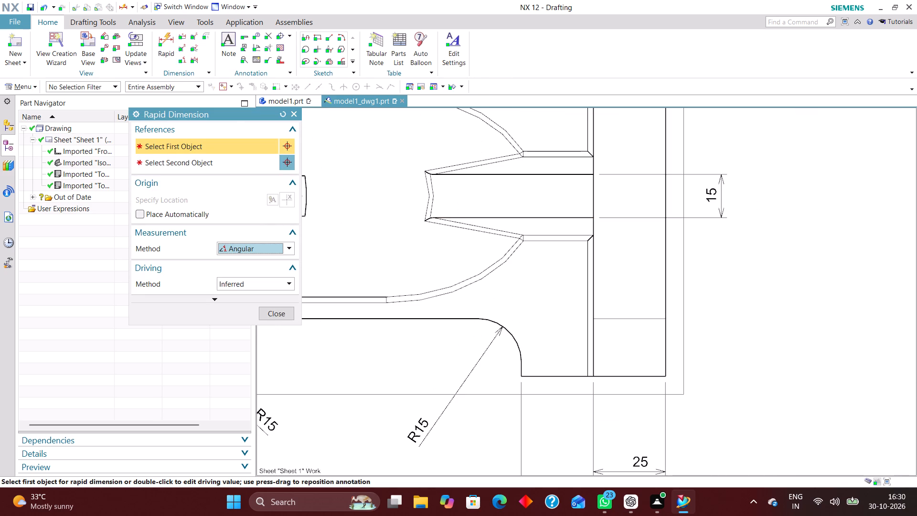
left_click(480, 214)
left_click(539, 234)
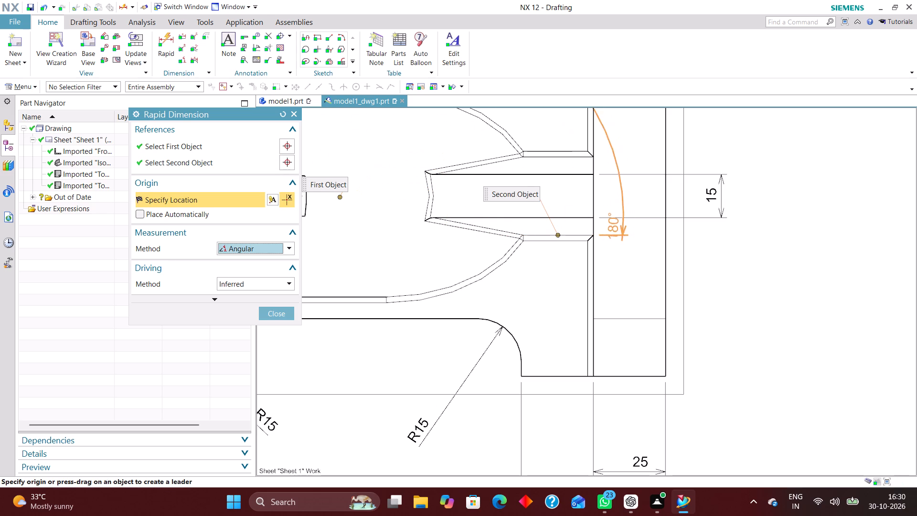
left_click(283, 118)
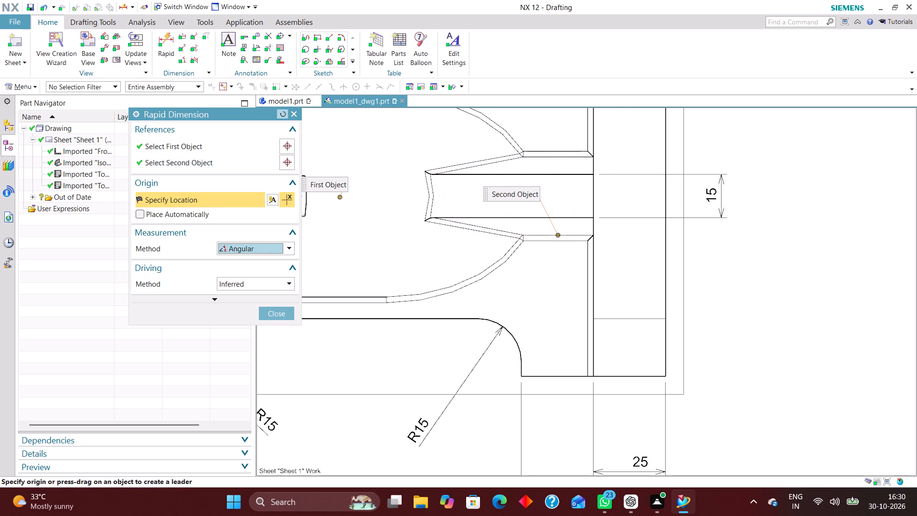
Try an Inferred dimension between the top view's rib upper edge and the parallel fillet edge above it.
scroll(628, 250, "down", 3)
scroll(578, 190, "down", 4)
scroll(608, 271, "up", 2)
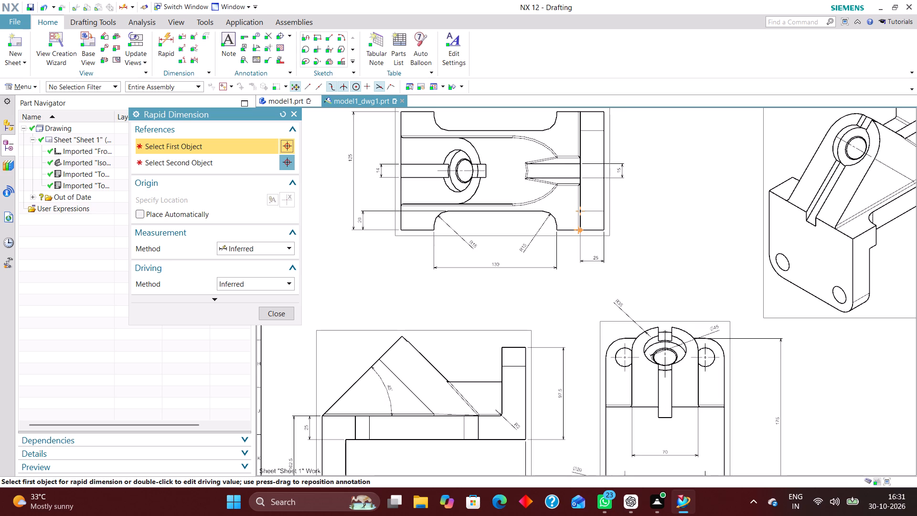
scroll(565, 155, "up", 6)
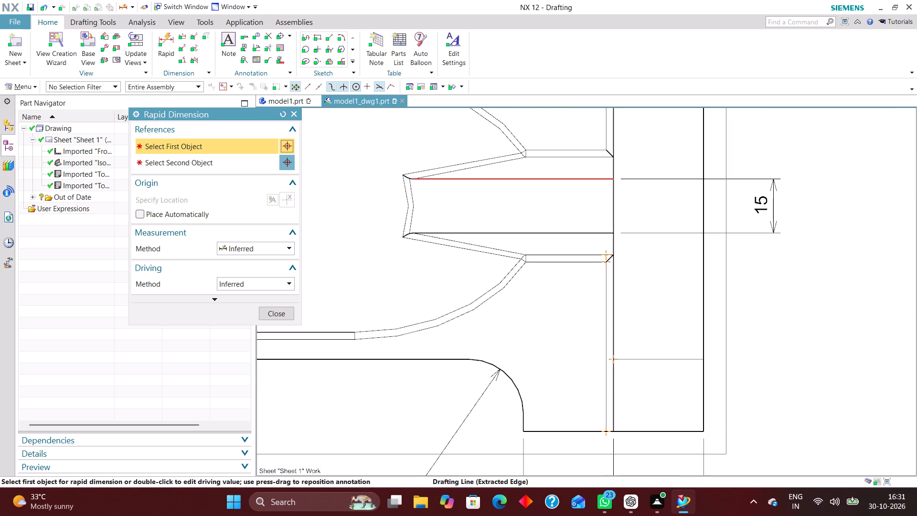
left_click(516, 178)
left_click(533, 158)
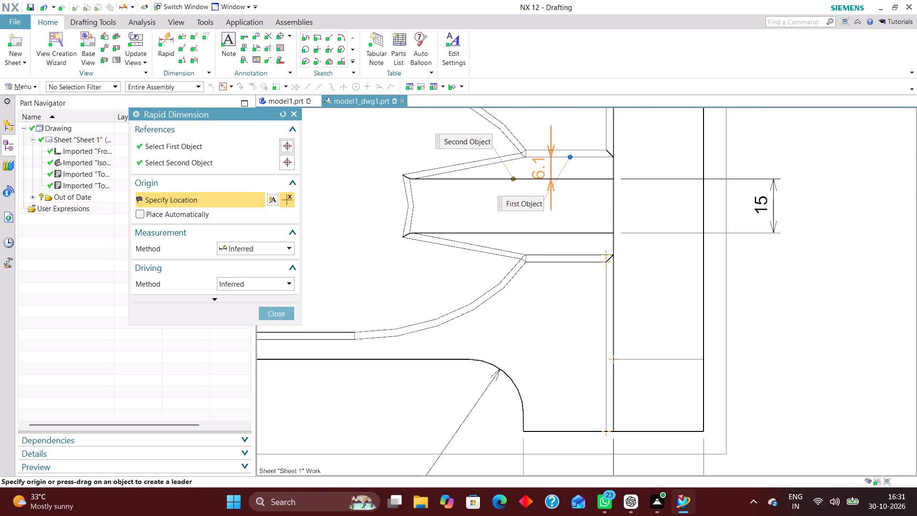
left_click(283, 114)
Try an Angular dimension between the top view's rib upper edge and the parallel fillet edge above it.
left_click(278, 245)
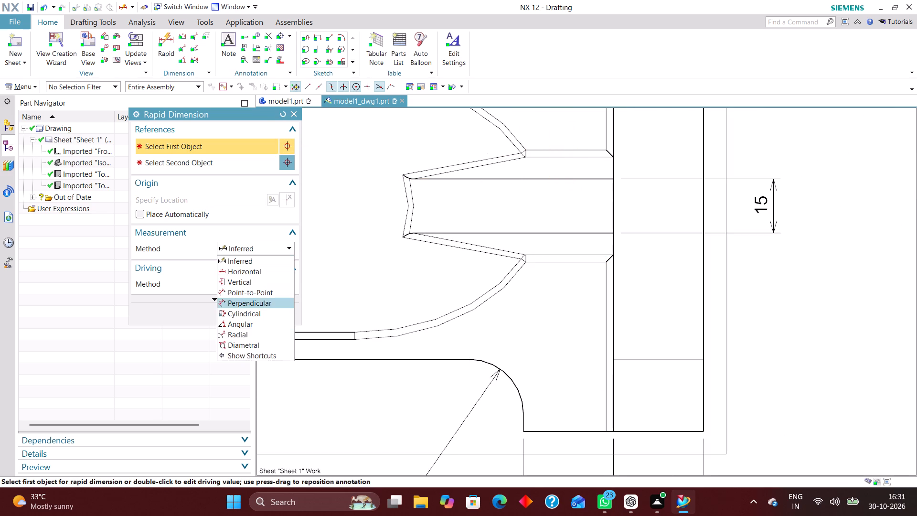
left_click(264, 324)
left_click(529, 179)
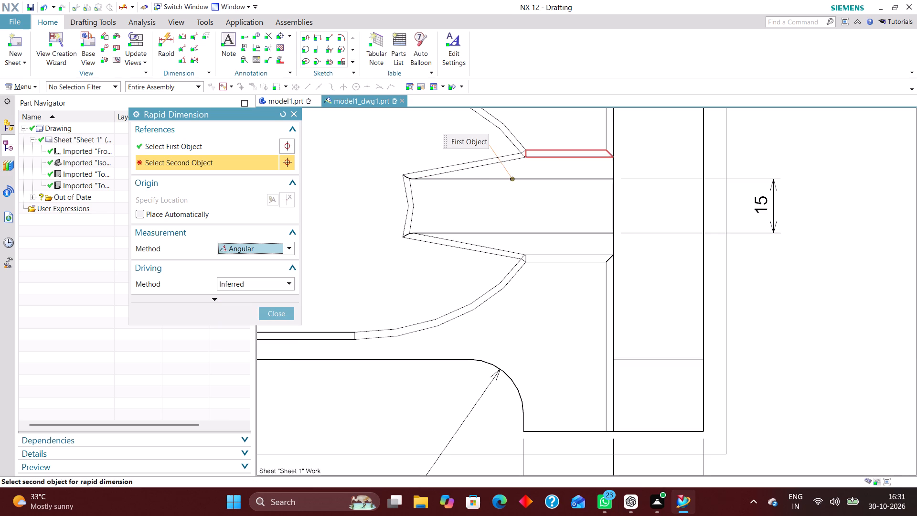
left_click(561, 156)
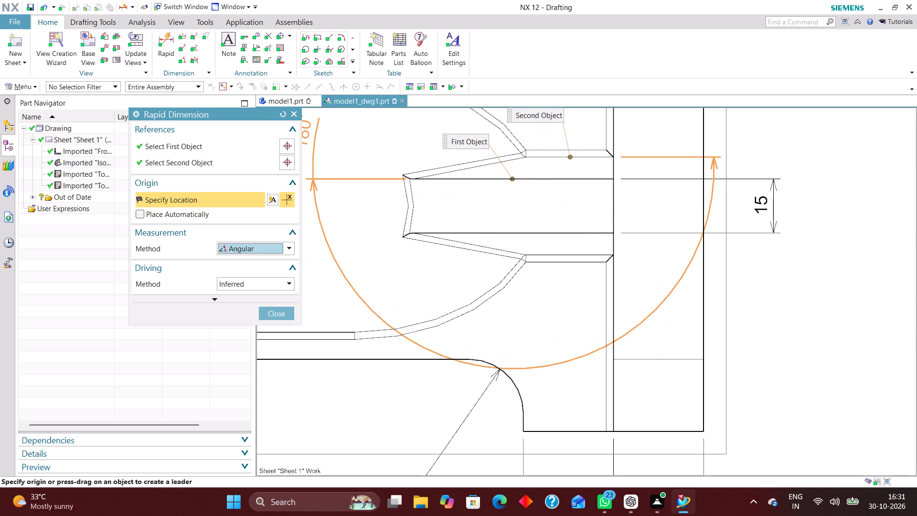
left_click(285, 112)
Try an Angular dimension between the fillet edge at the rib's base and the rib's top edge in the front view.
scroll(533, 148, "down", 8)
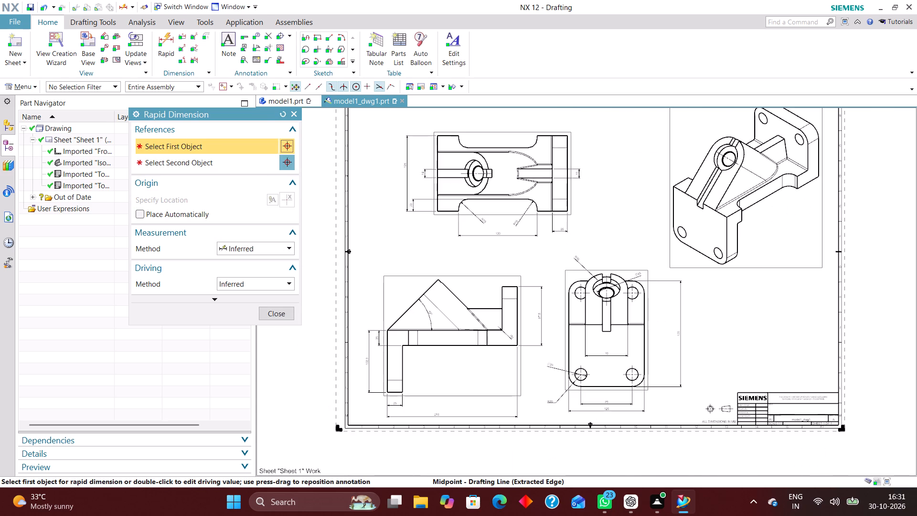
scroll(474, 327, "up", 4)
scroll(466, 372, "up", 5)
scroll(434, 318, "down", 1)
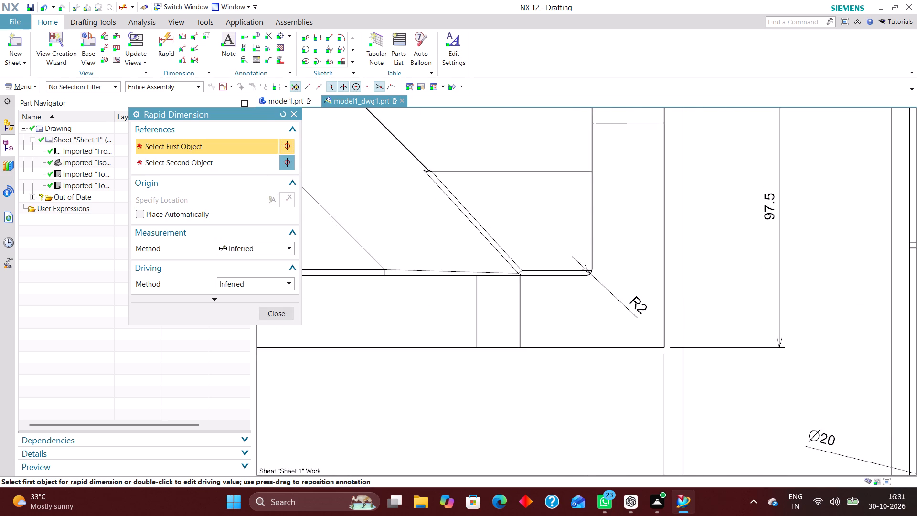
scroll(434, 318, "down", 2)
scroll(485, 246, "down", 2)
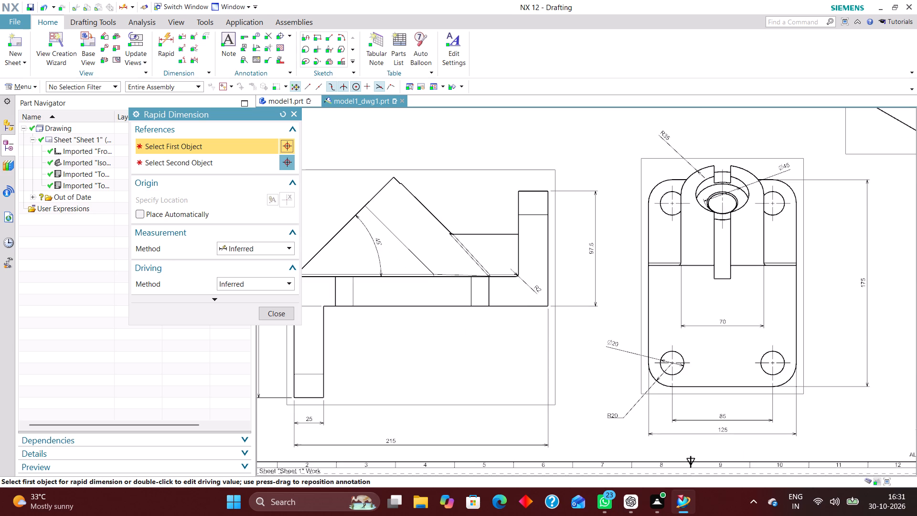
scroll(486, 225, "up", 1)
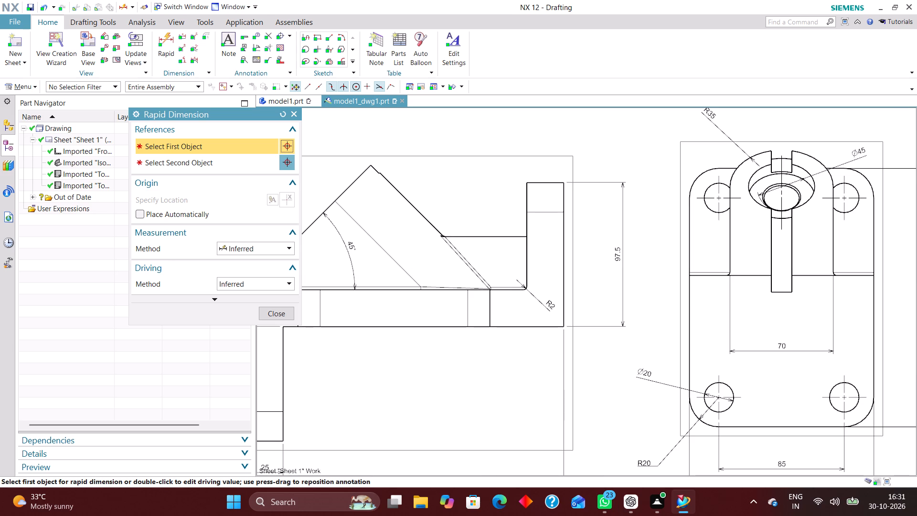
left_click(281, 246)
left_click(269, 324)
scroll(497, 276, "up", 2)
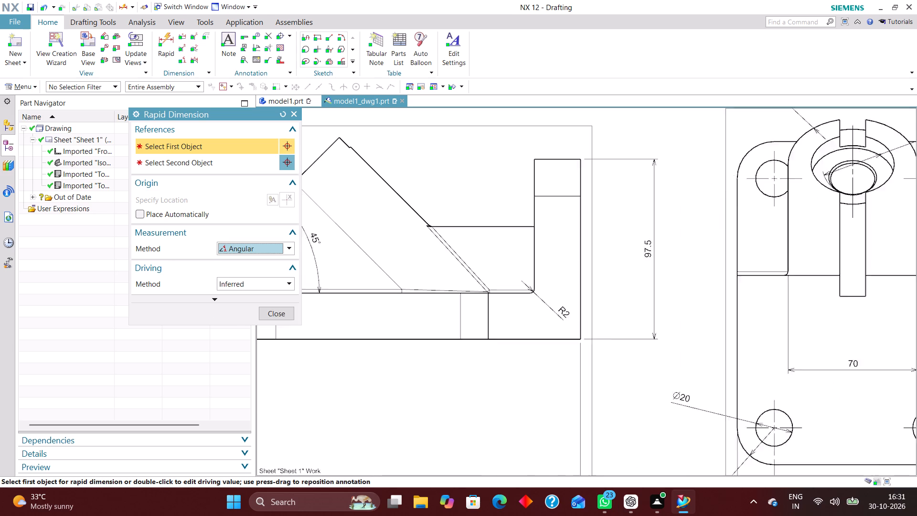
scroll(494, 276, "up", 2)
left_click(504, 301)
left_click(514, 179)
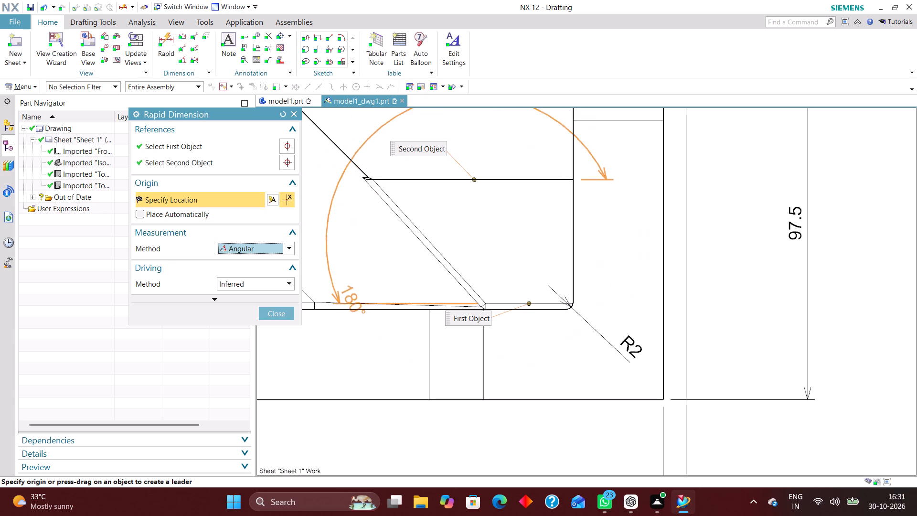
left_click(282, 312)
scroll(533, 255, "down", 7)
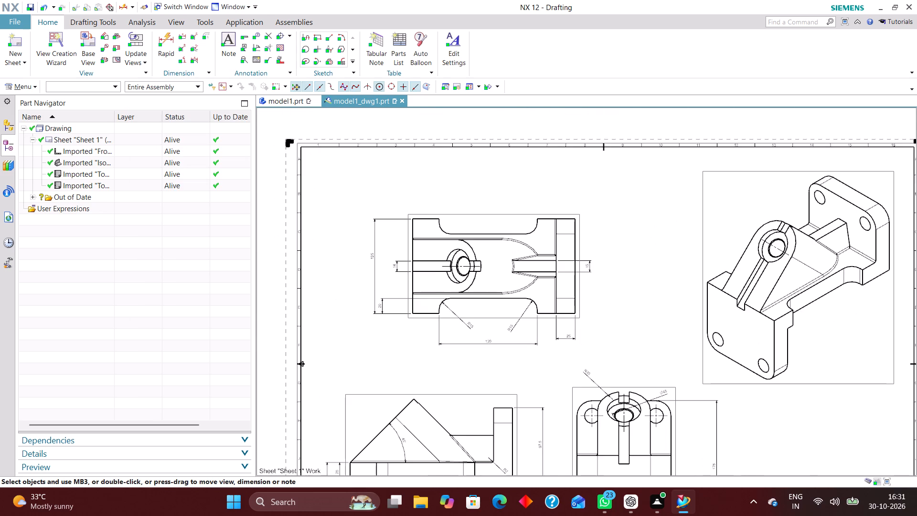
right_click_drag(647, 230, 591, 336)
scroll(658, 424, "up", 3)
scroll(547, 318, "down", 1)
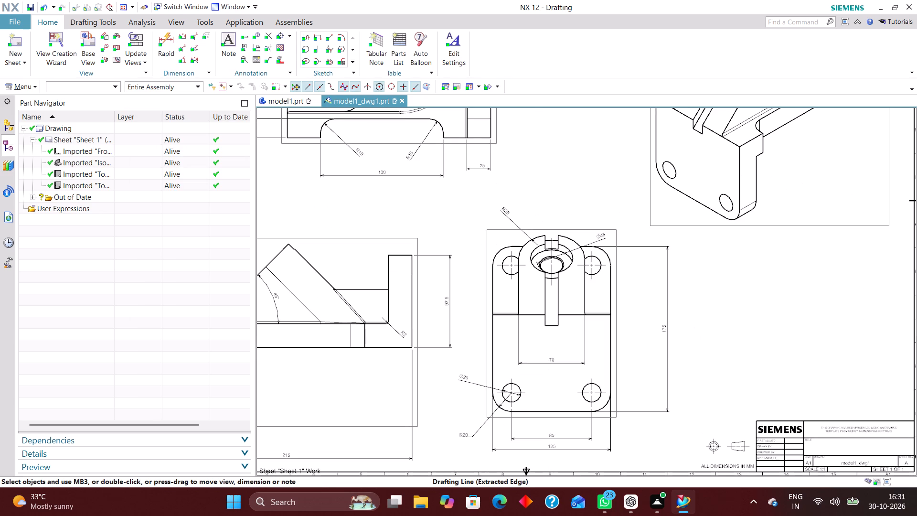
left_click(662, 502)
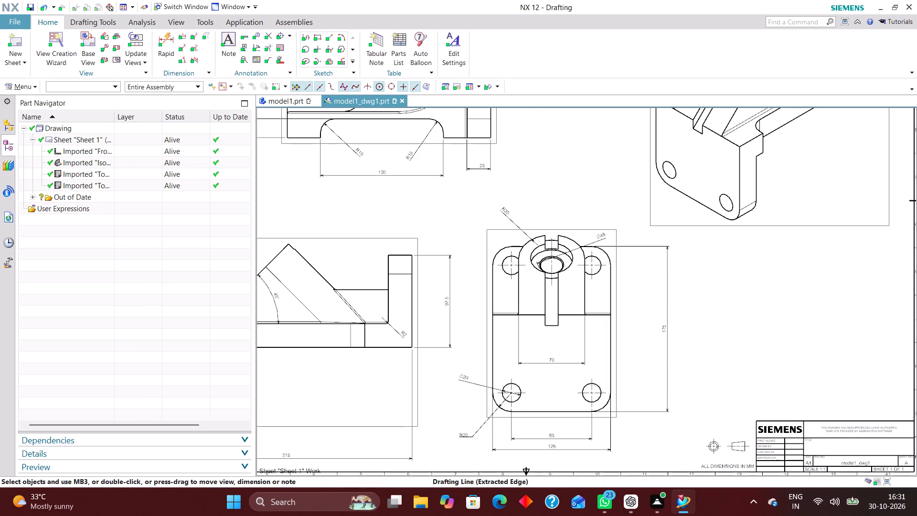
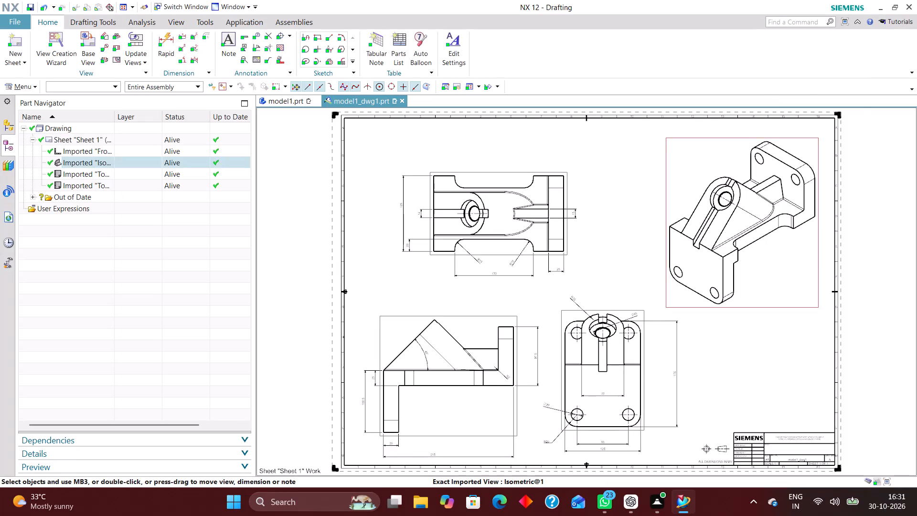
Show a view label below the isometric view, using Name as the label type.
left_click(816, 94)
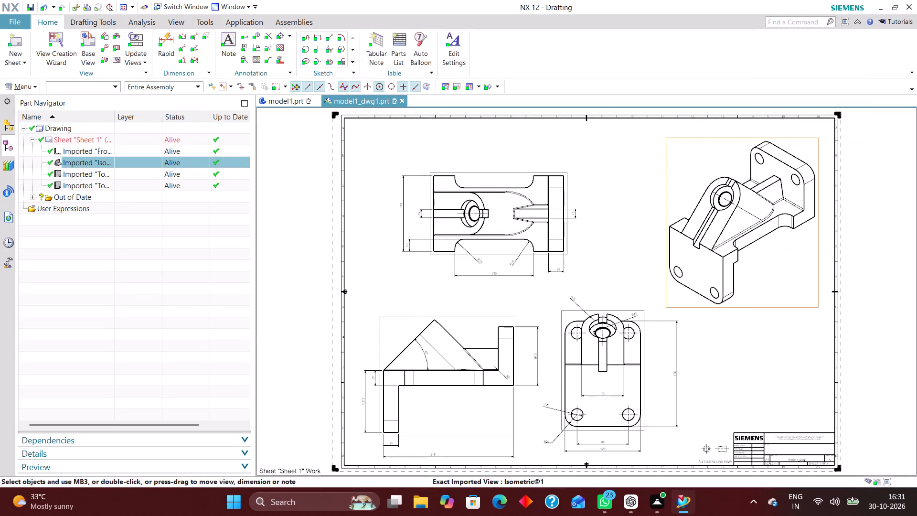
left_click(232, 161)
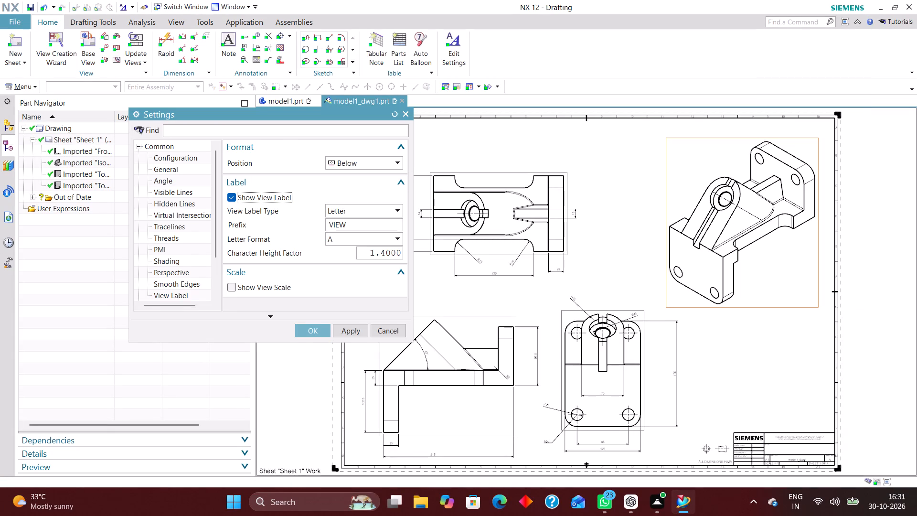
left_click(359, 207)
left_click(360, 220)
left_click(314, 332)
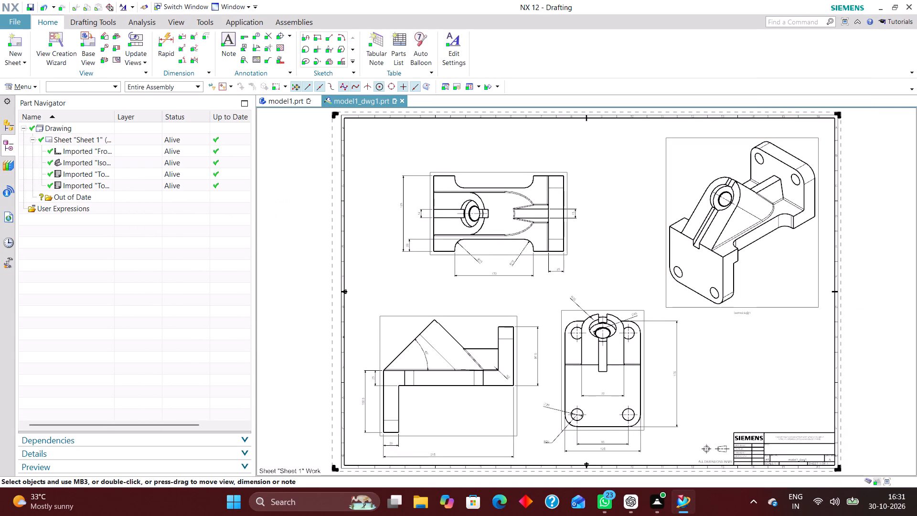
Show a view label below the front view (Front@2), using Name as the label type.
scroll(613, 453, "up", 3)
right_click(656, 407)
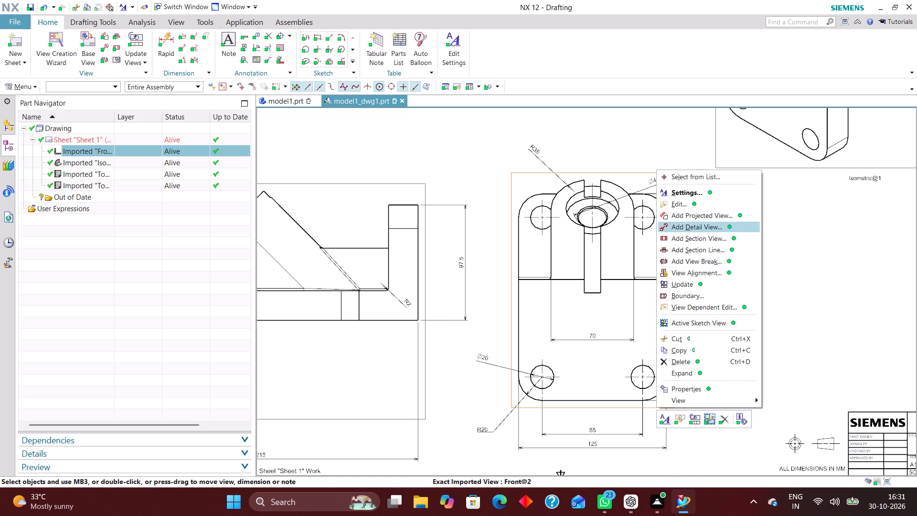
left_click(723, 190)
left_click(233, 163)
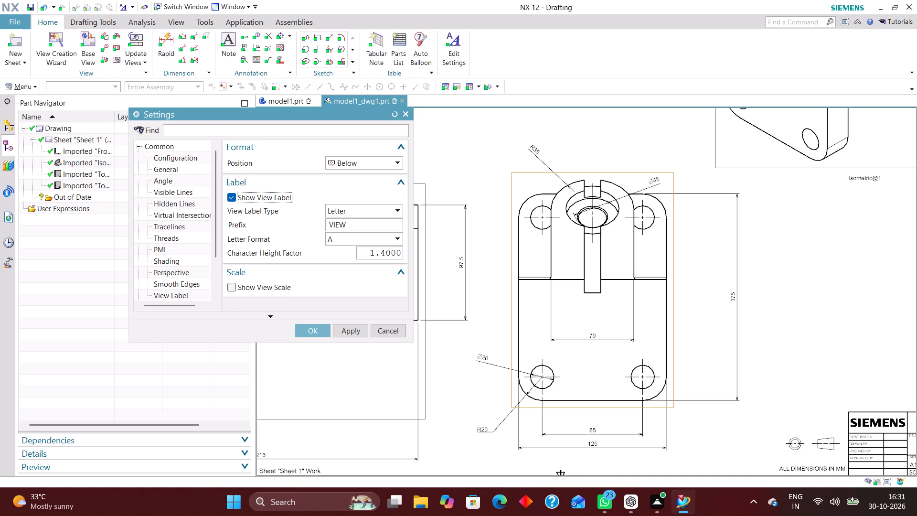
left_click(363, 210)
left_click(360, 227)
left_click(320, 333)
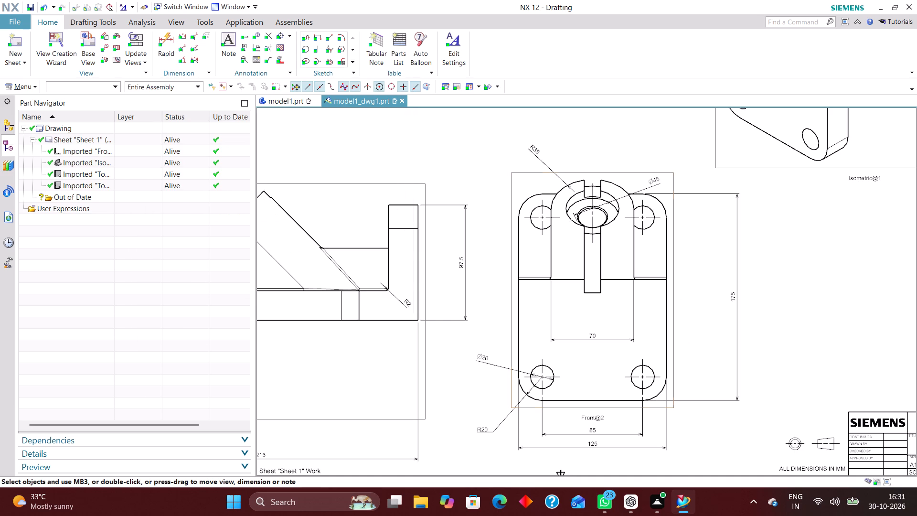
Show a view label below the side-profile view (Top@4), using Name as the label type.
scroll(431, 369, "down", 2)
right_click(367, 402)
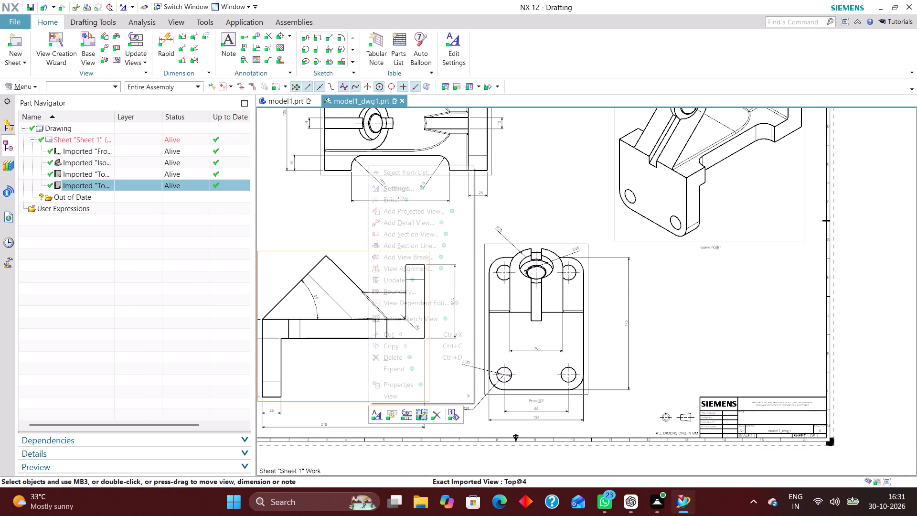
left_click(421, 187)
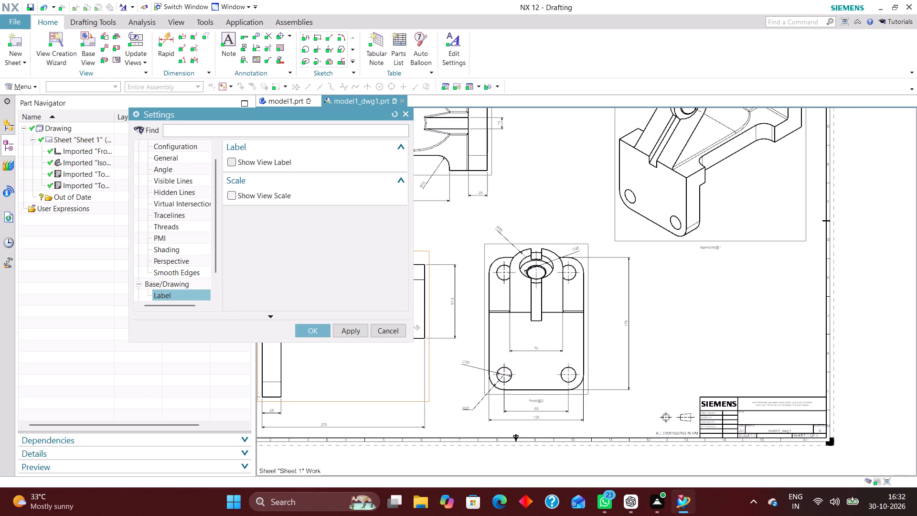
left_click(233, 160)
left_click(358, 214)
left_click(353, 225)
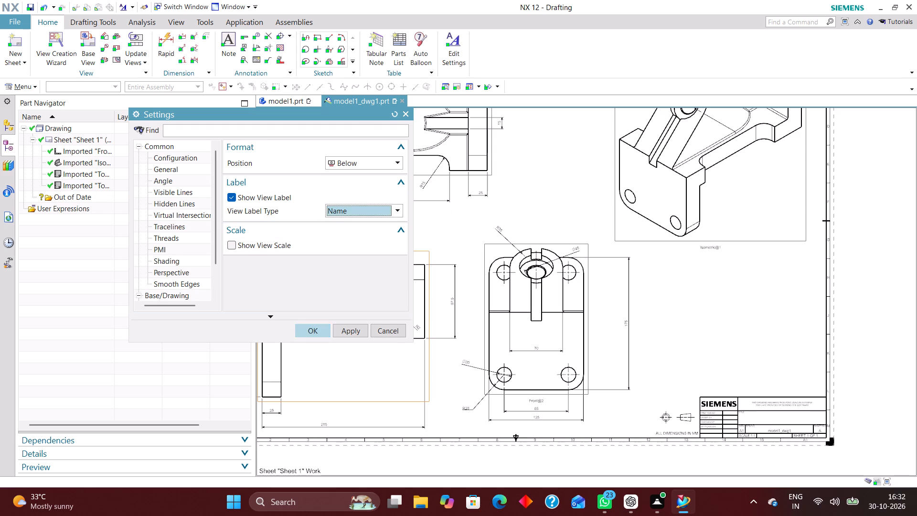
left_click(319, 333)
Show a view label below the top view of the bracket, using Name as the label type.
scroll(430, 372, "down", 3)
scroll(422, 313, "up", 4)
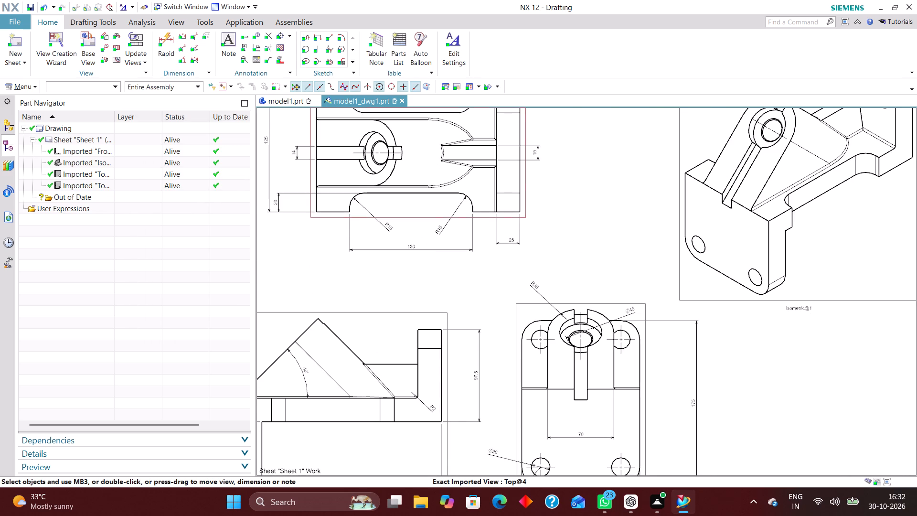
right_click(416, 220)
left_click(451, 240)
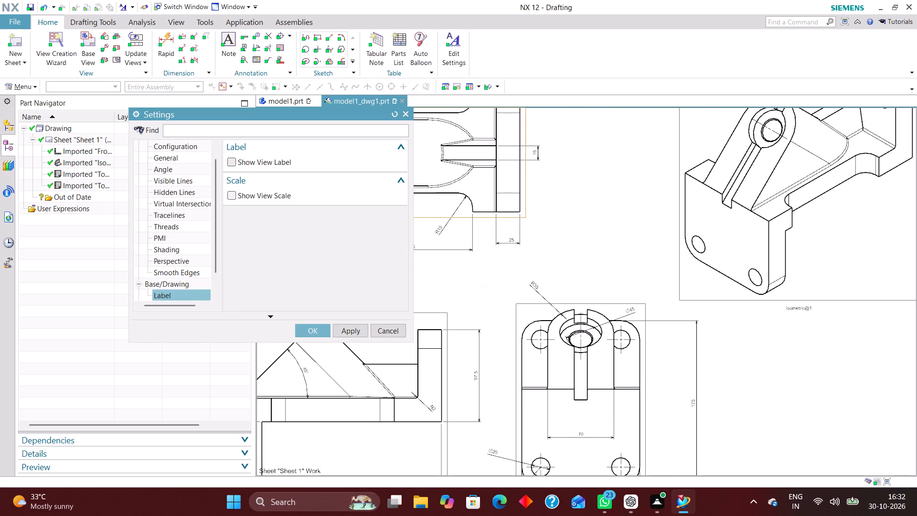
left_click(234, 158)
left_click(364, 204)
left_click(358, 216)
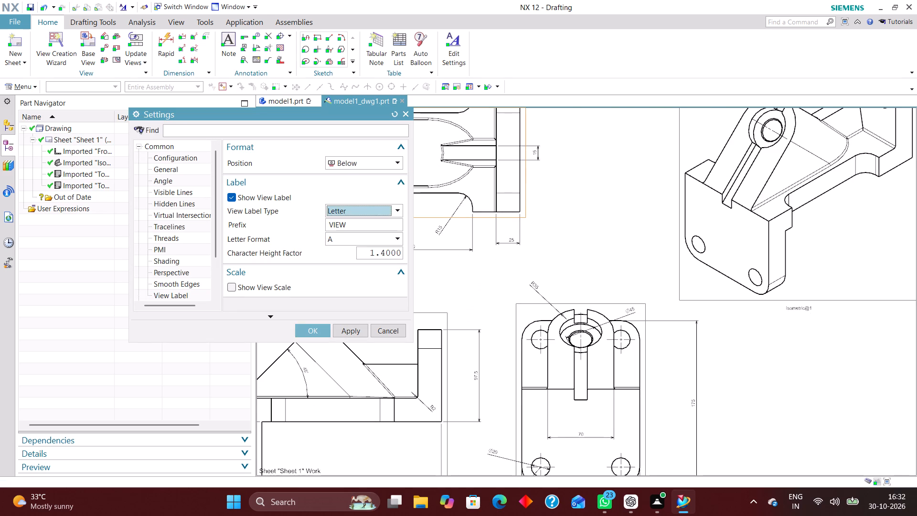
left_click(398, 211)
left_click(358, 224)
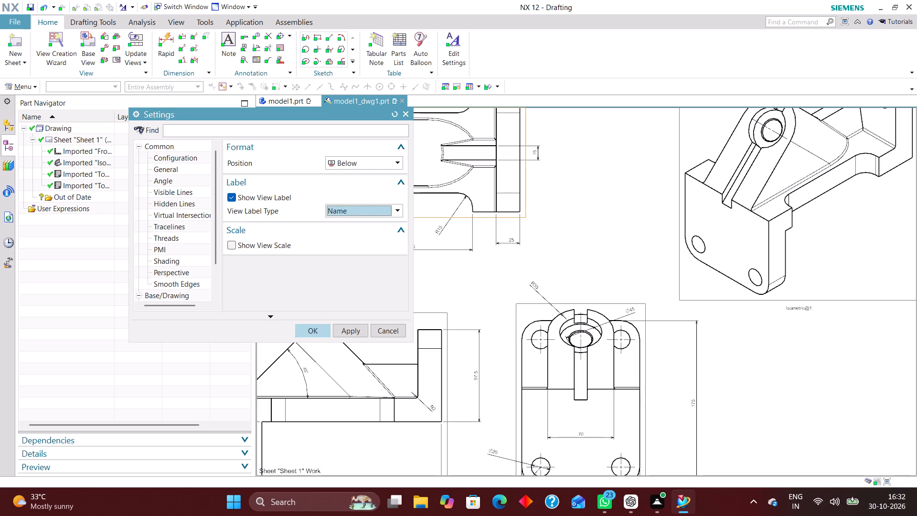
left_click(311, 333)
Move the top view slightly upward on the sheet, increasing the gap above the side-profile view.
scroll(415, 228, "up", 1)
scroll(403, 253, "down", 3)
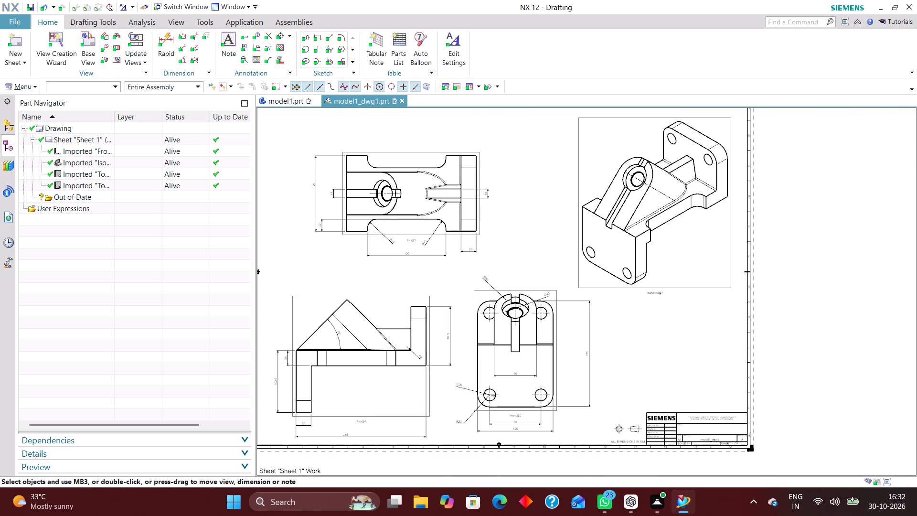
right_click_drag(532, 186, 457, 271)
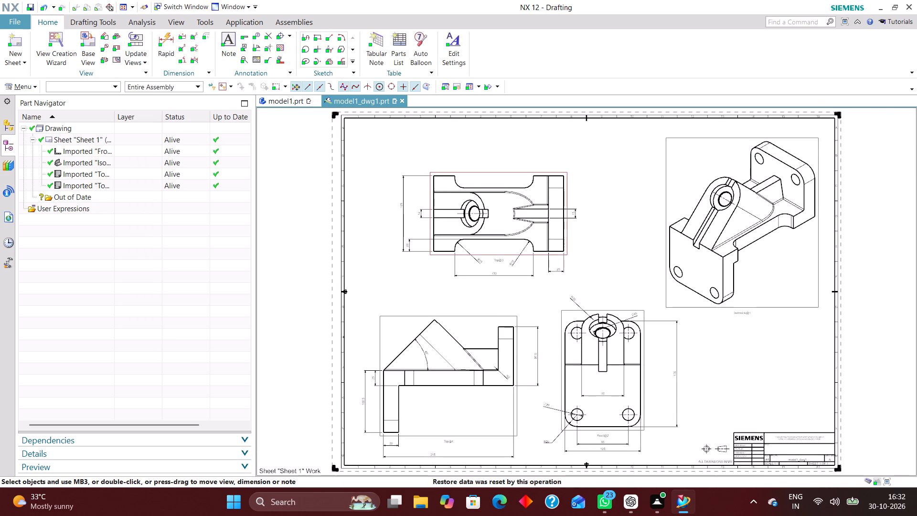
left_click_drag(483, 173, 482, 164)
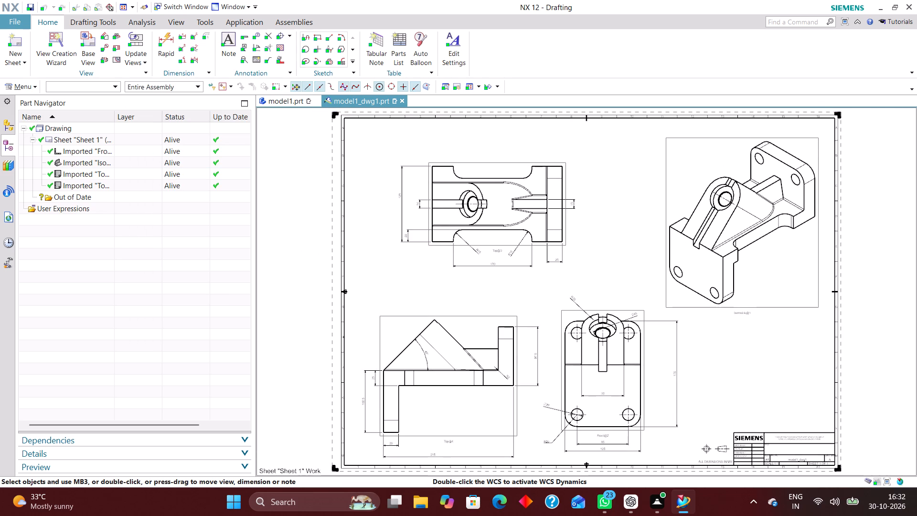
Edit Sheet 1 to use first-angle projection.
scroll(740, 449, "up", 3)
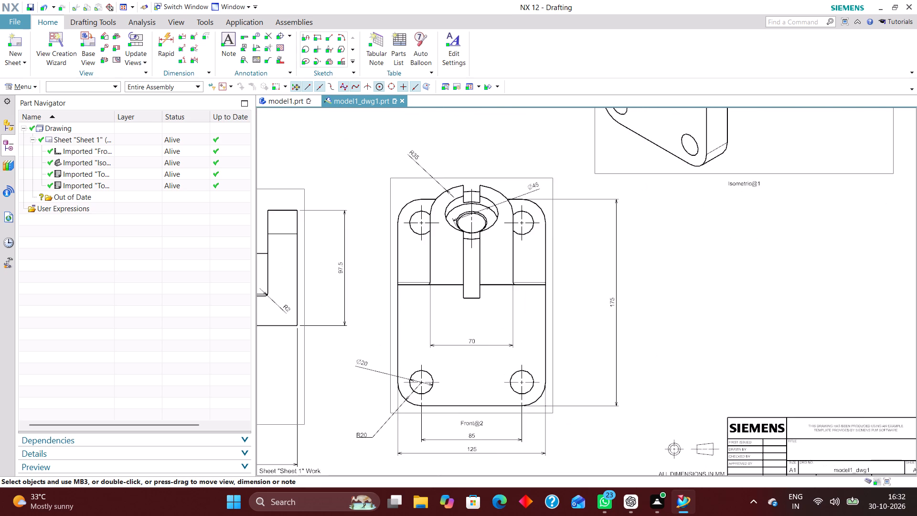
scroll(724, 351, "down", 1)
scroll(733, 463, "up", 5)
scroll(734, 387, "down", 4)
scroll(725, 343, "down", 3)
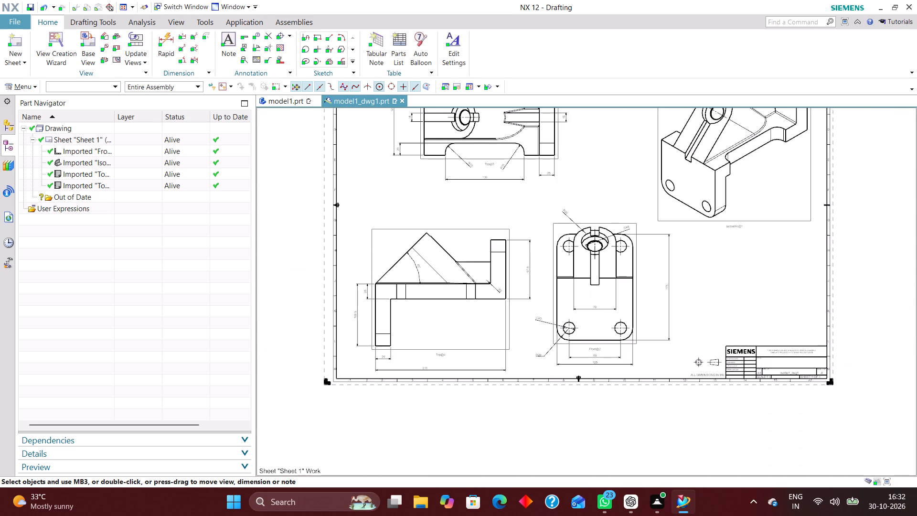
right_click_drag(750, 262, 697, 343)
right_click(331, 367)
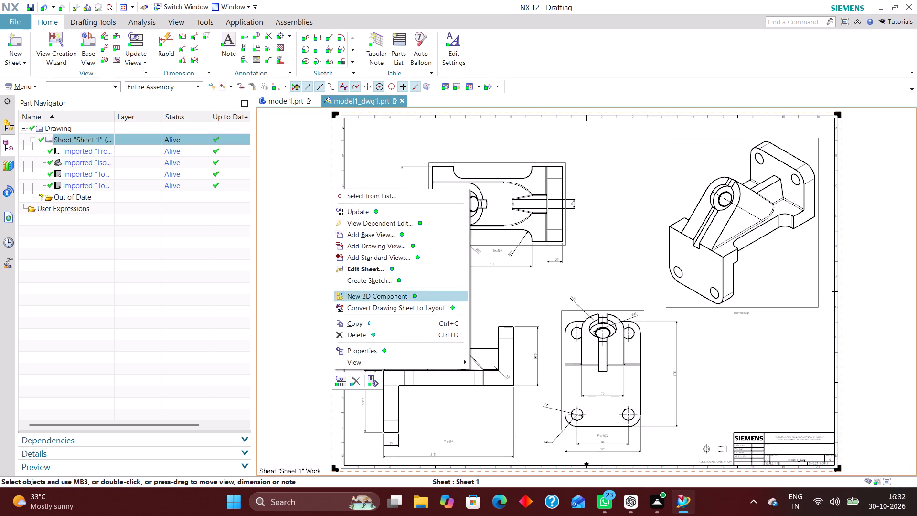
left_click(379, 266)
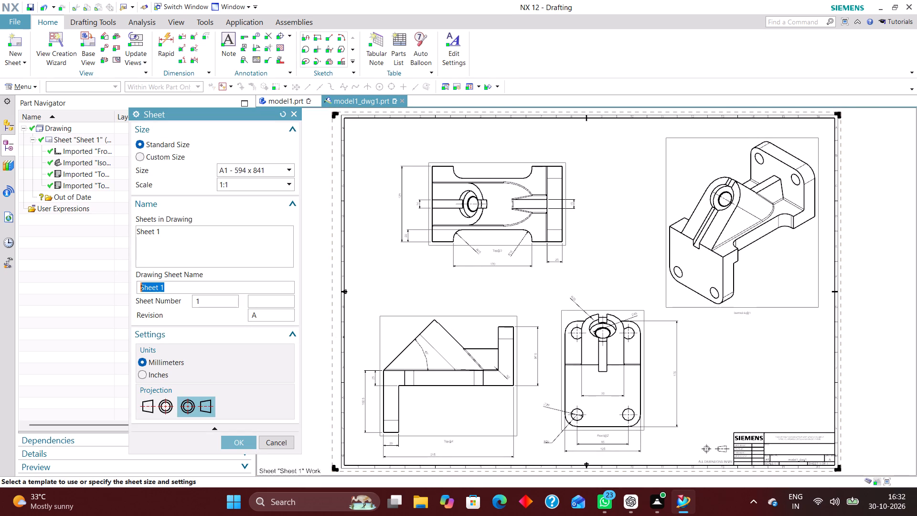
left_click(149, 401)
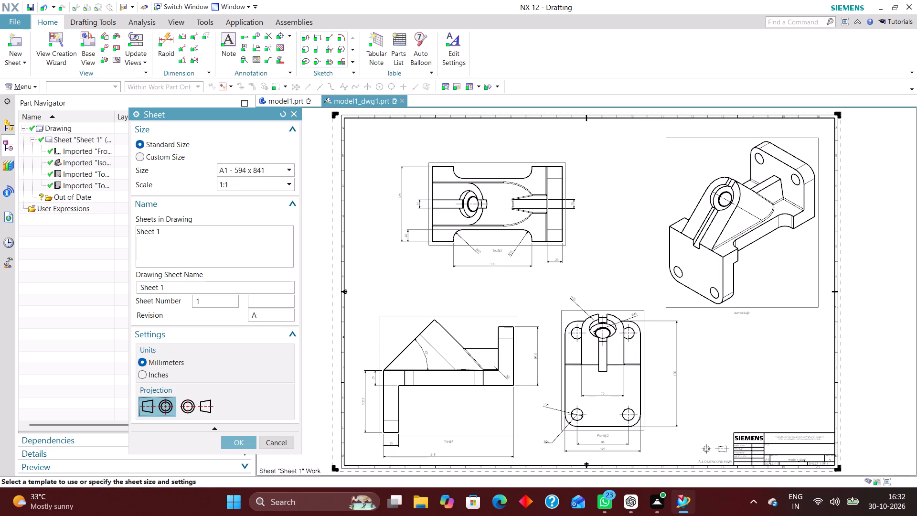
left_click(247, 446)
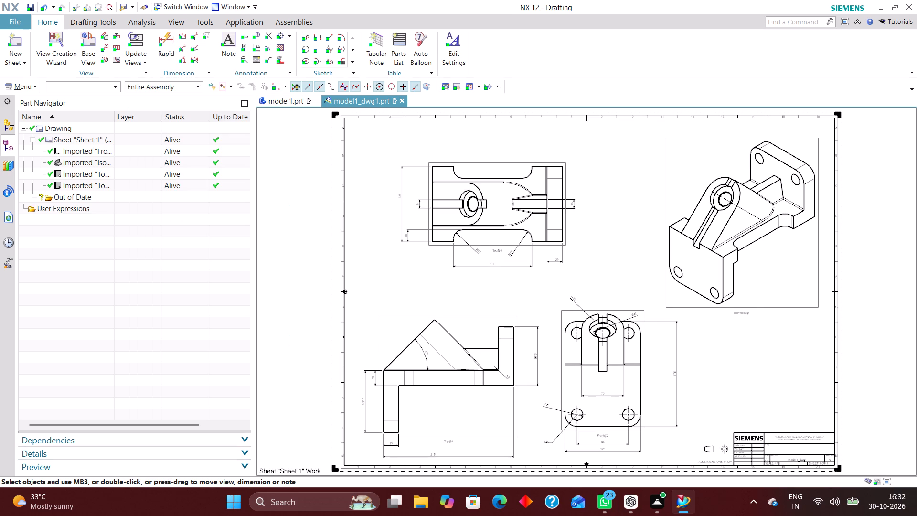
Rename the front view (Front@2) as FRONT VIEW.
scroll(689, 453, "up", 2)
scroll(643, 393, "down", 3)
right_click_drag(723, 334, 662, 373)
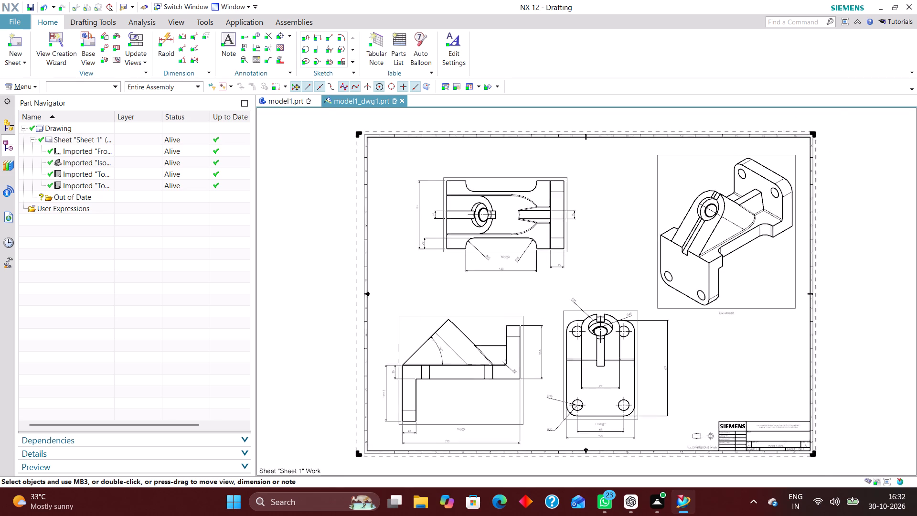
left_click(129, 147)
right_click(129, 147)
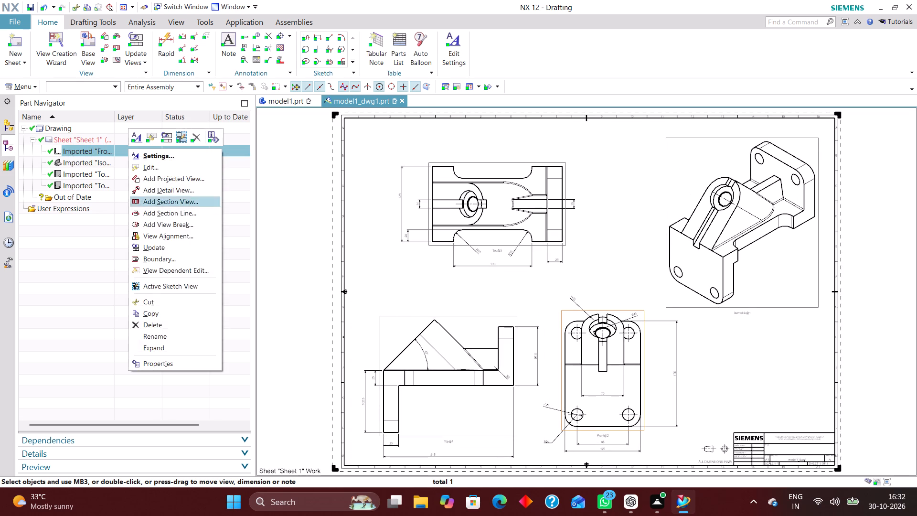
left_click(154, 333)
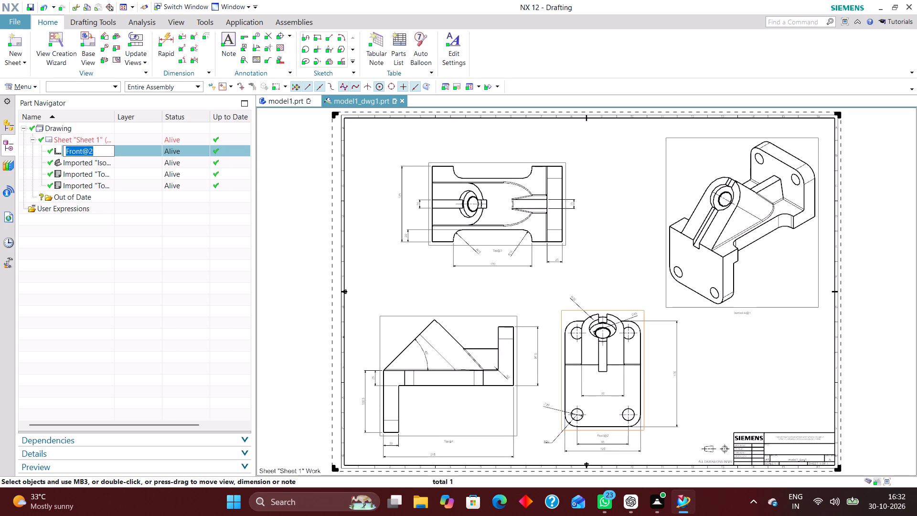
type("front")
key("space")
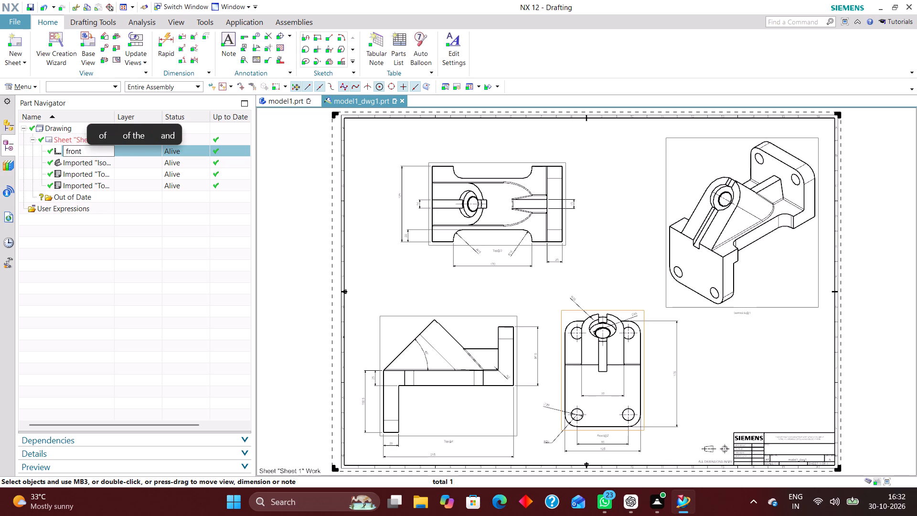
key("BackSpace")
key("BackSpace")
key("BackSpace")
key("BackSpace")
key("BackSpace")
key("BackSpace")
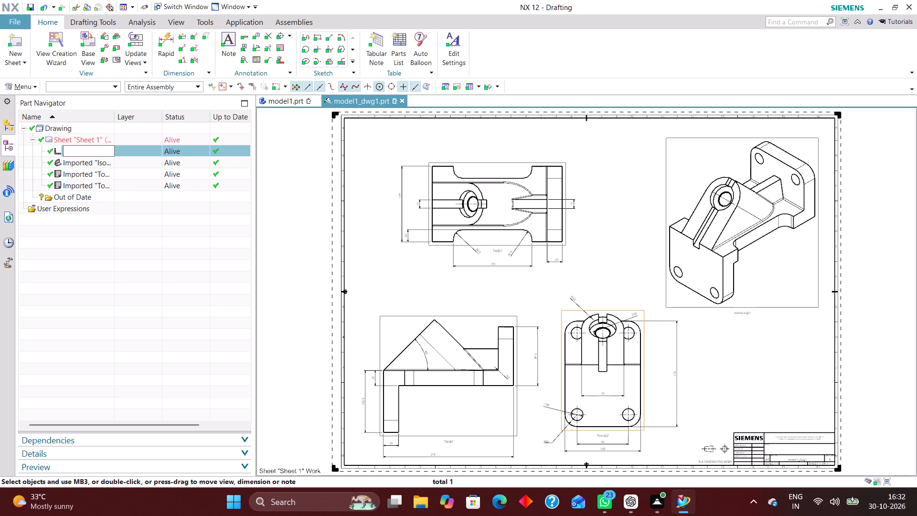
type("FRONT VIEW")
key("Return")
Rename the isometric view as ISOMETRIC VIEW.
left_click(121, 161)
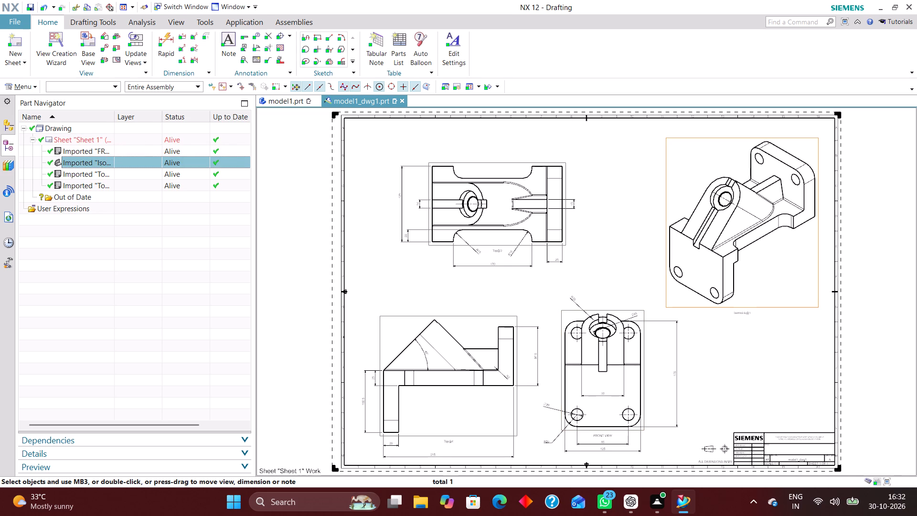
right_click(121, 161)
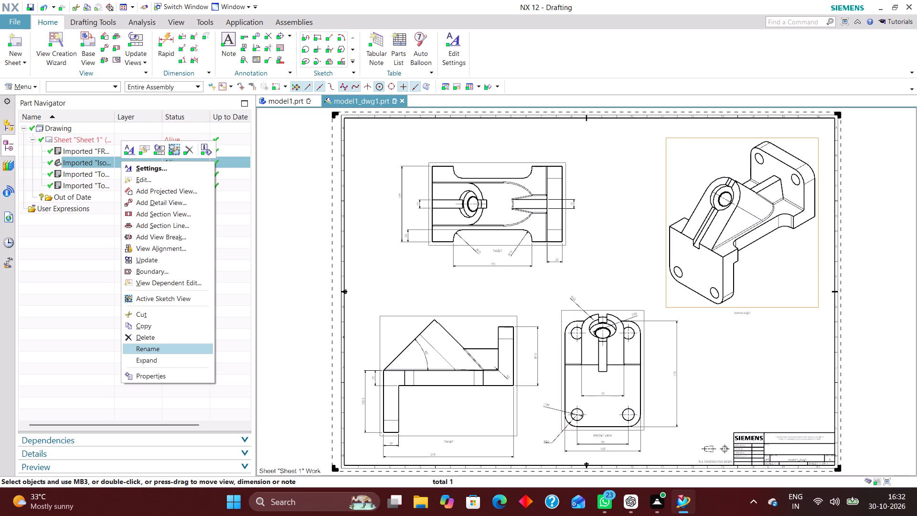
left_click(157, 346)
key("o")
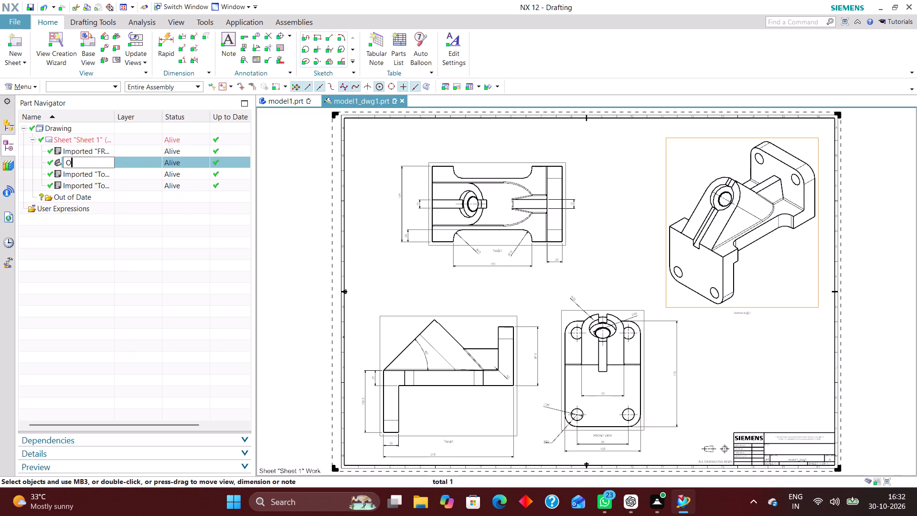
key("BackSpace")
type("ISOMETRIC VIEW")
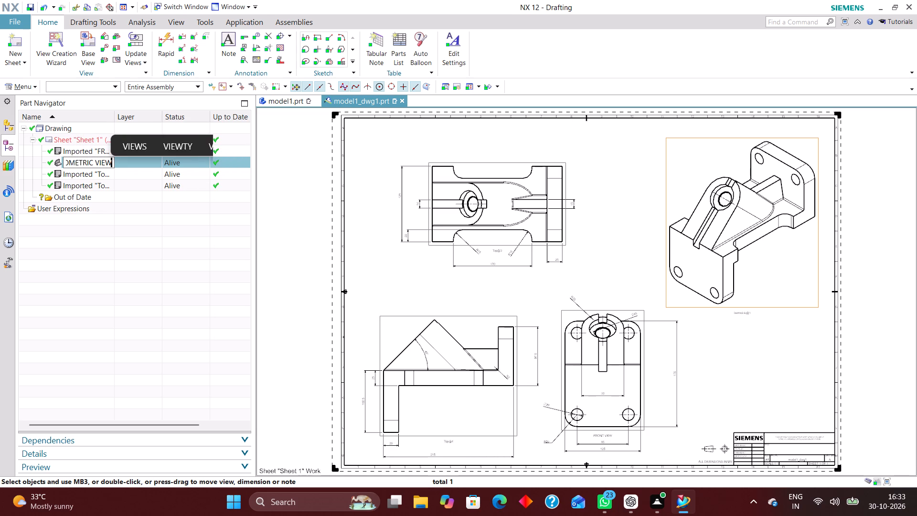
key("Return")
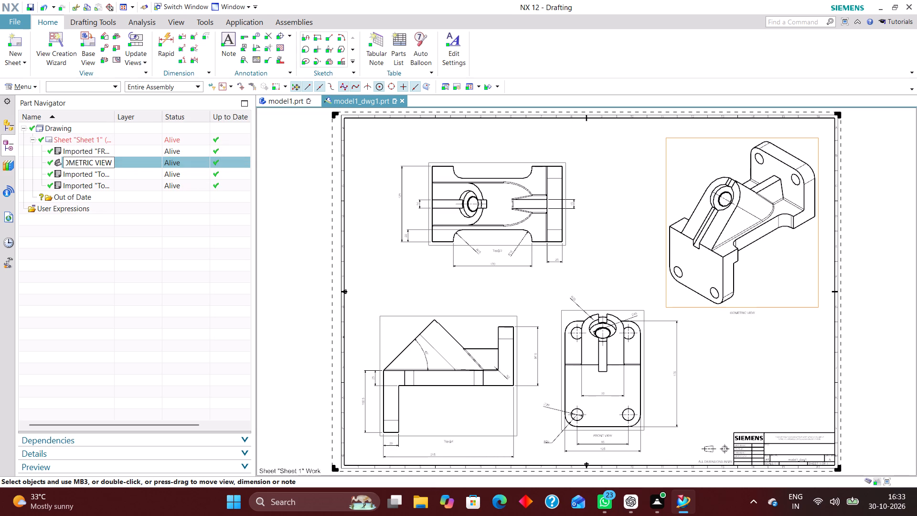
Rename the upper plan view on Sheet 1 as TOP VIEW.
left_click(126, 174)
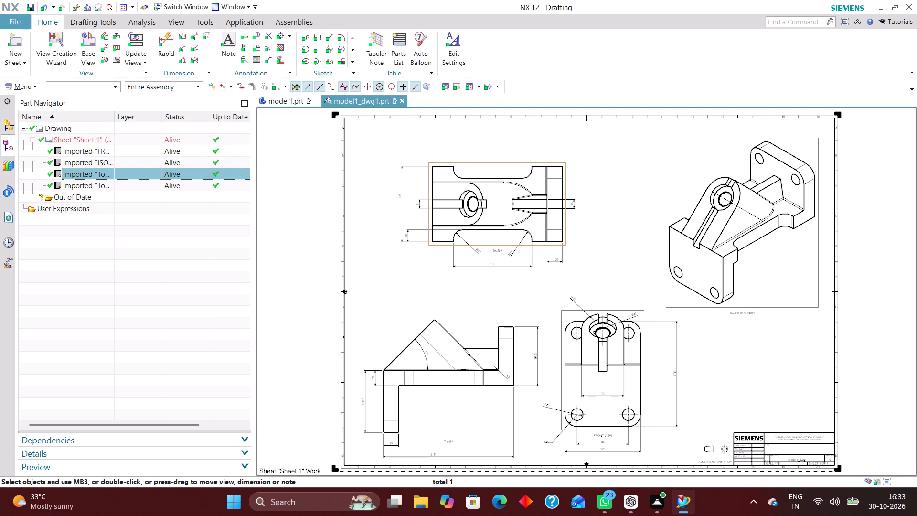
right_click(126, 174)
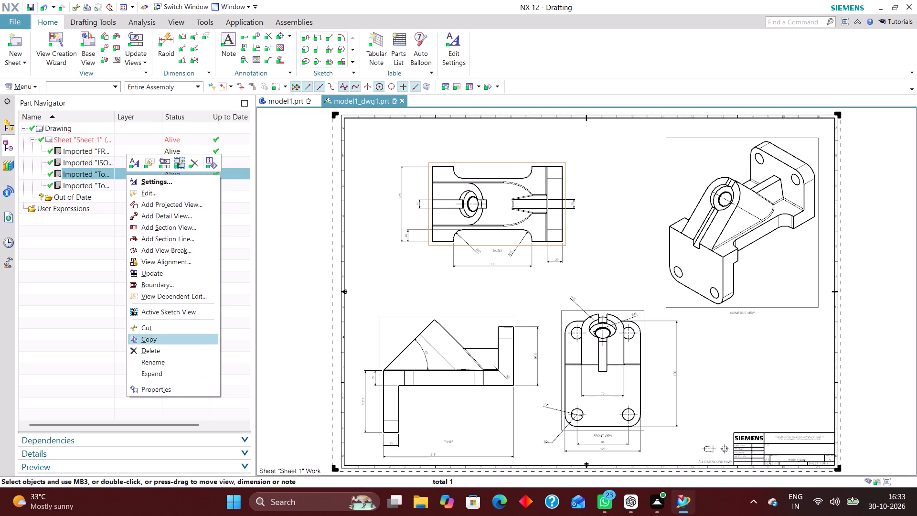
left_click(174, 361)
type("TOP VIEW")
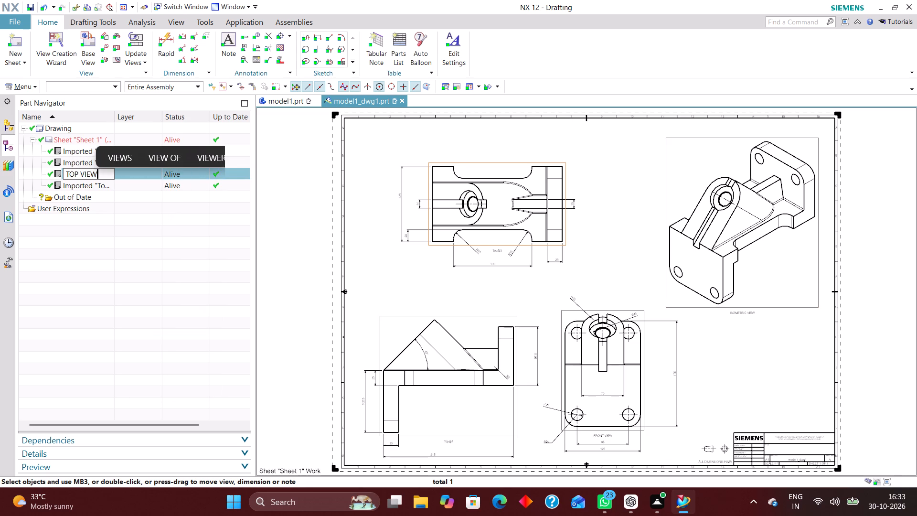
key("Return")
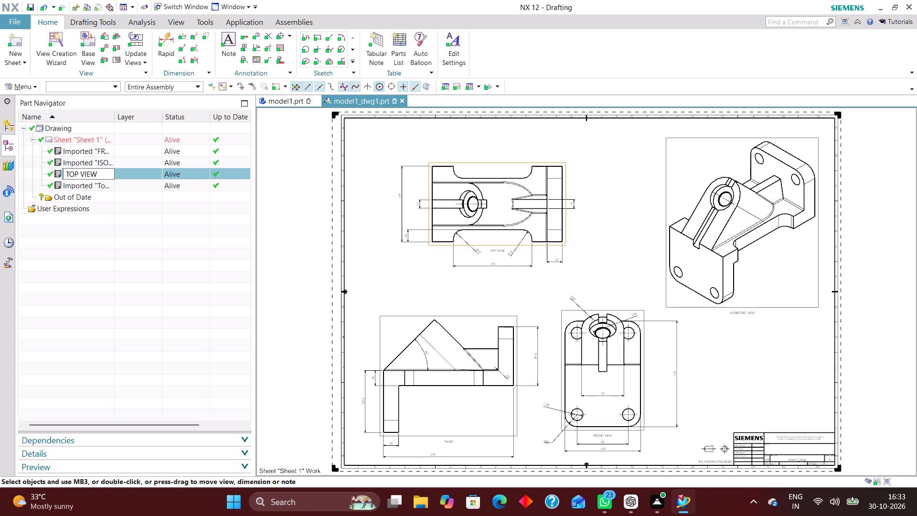
Rename the remaining side-profile view on Sheet 1 as RIGHT VIEW.
left_click(121, 187)
right_click(121, 187)
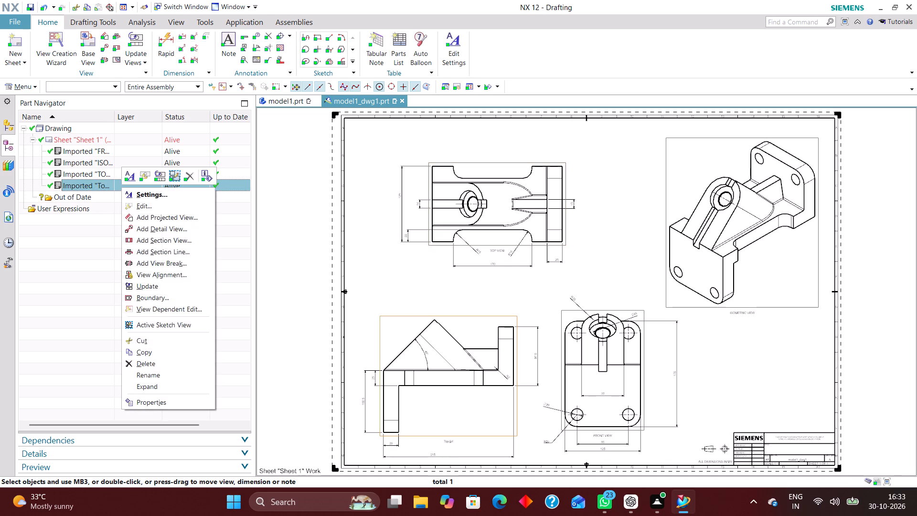
left_click(158, 374)
type("RIGHT VIEW")
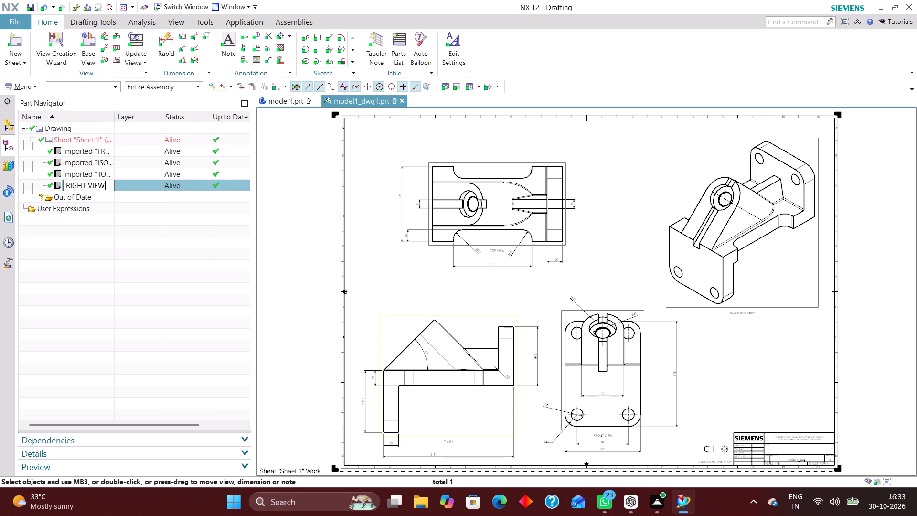
key("Return")
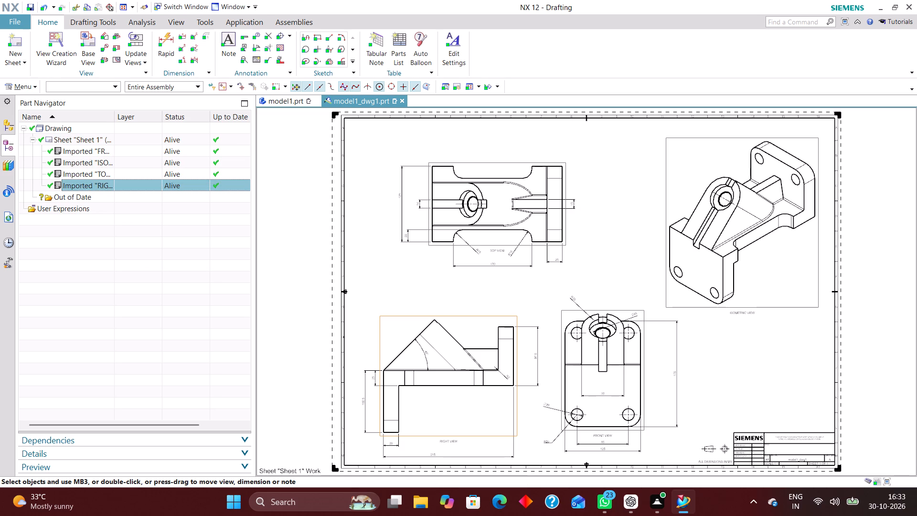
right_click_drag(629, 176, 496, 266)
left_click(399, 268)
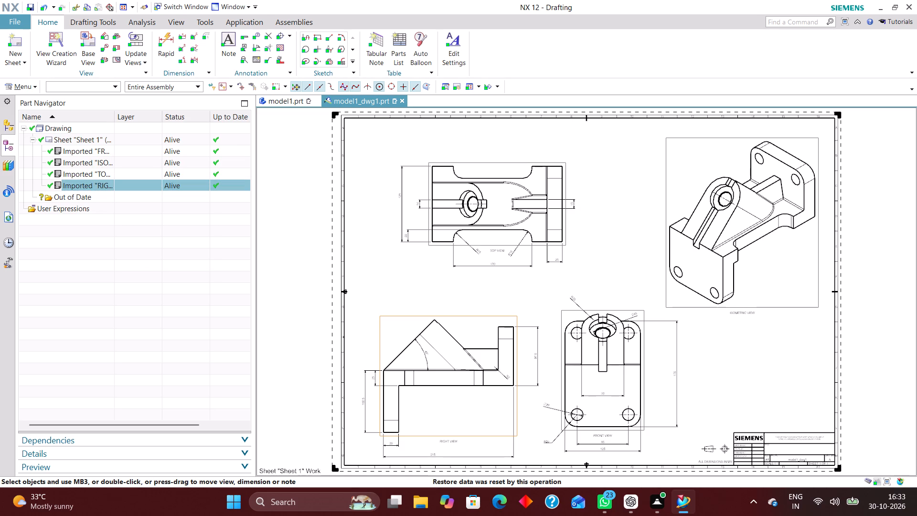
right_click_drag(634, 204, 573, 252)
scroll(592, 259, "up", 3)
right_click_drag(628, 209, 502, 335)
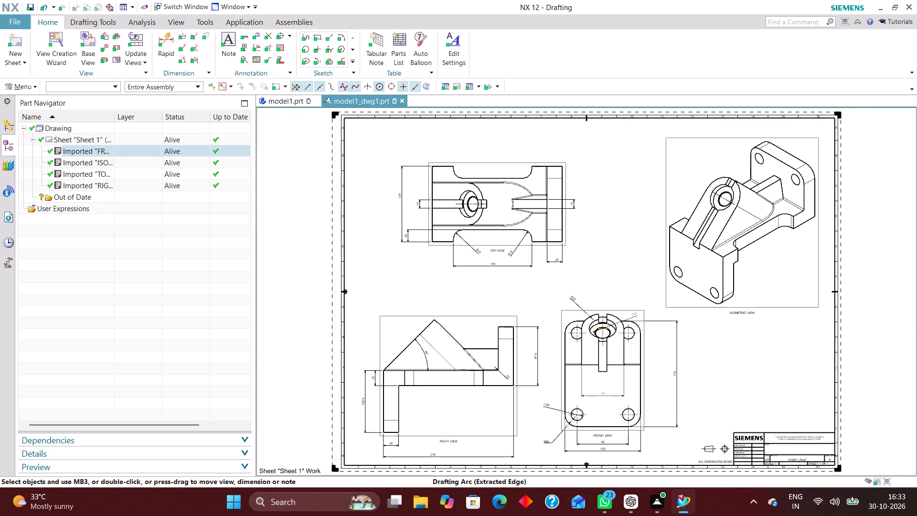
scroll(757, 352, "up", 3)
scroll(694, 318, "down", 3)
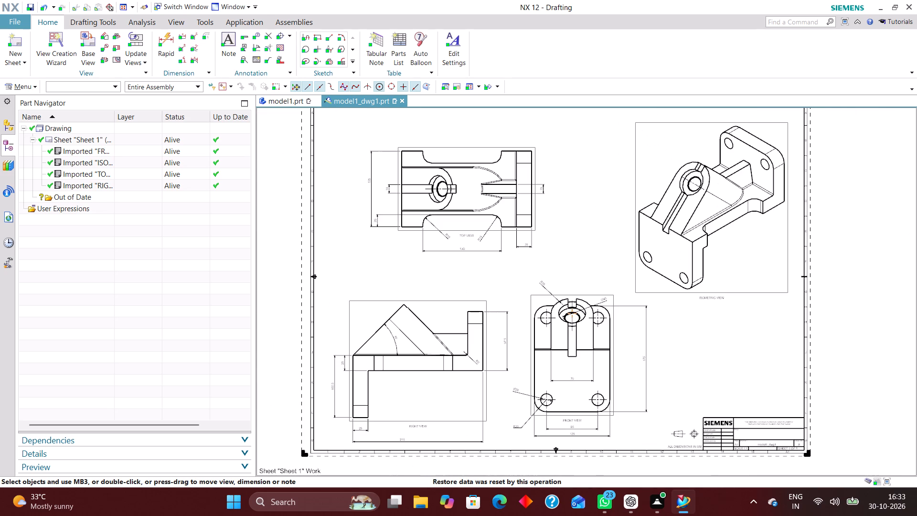
Make layer 256 selectable in the layer settings.
key("ctrl+l")
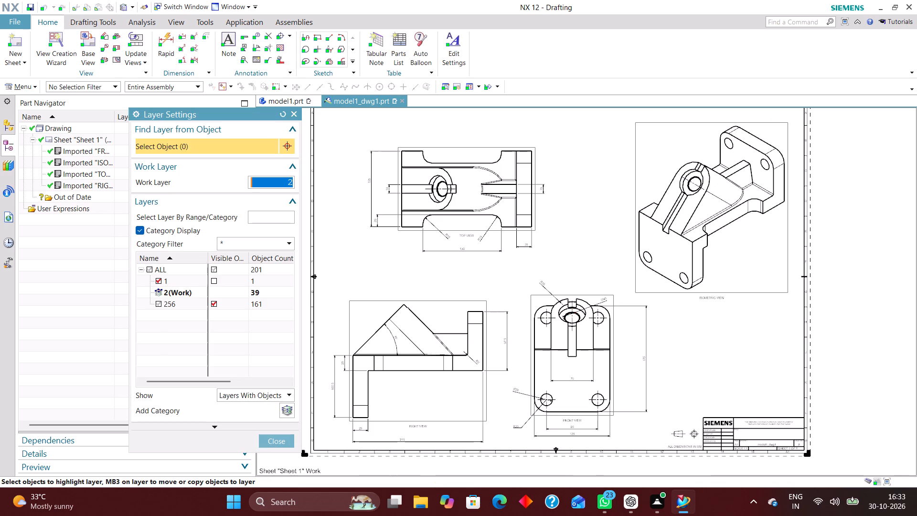
left_click(158, 300)
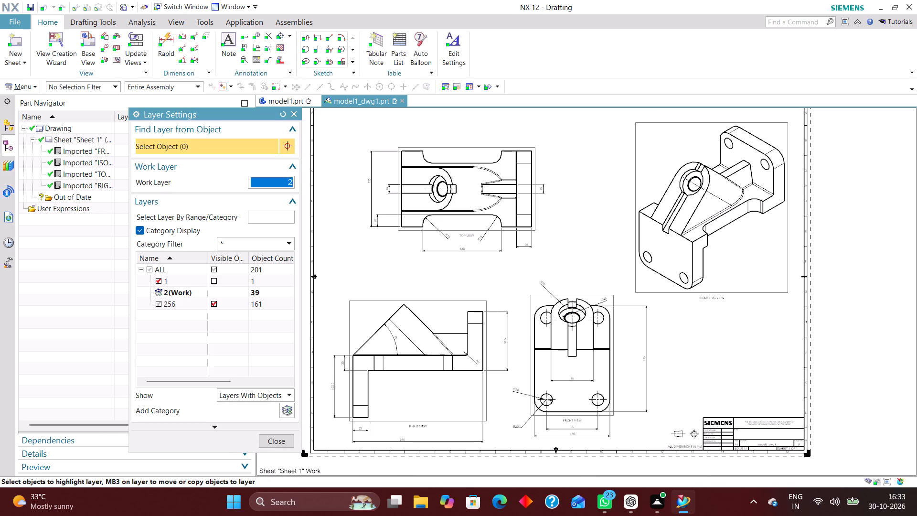
left_click(262, 443)
Populate the title block with WEIGHT (kg) in the Label12 cell and 10.9247 in the Label13 cell.
right_click(704, 421)
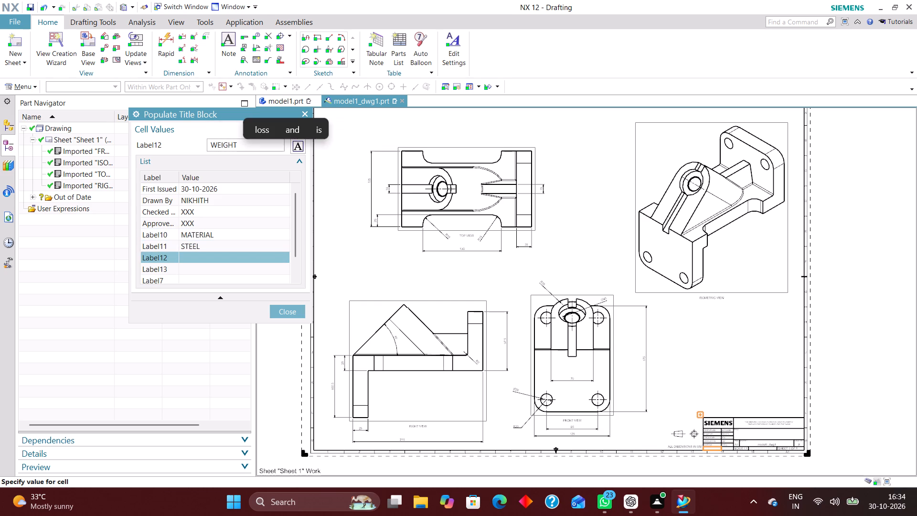
type("()")
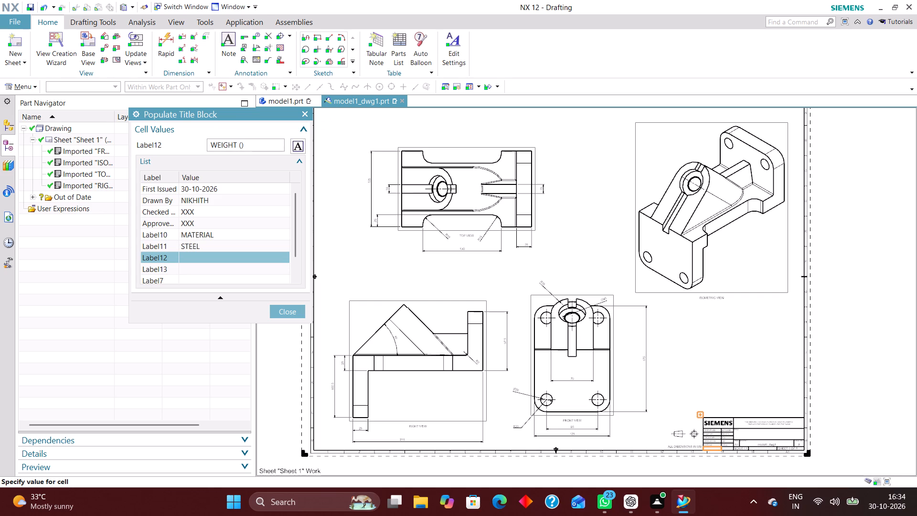
key("Left")
type("kg")
key("Right")
key("Right")
key("Return")
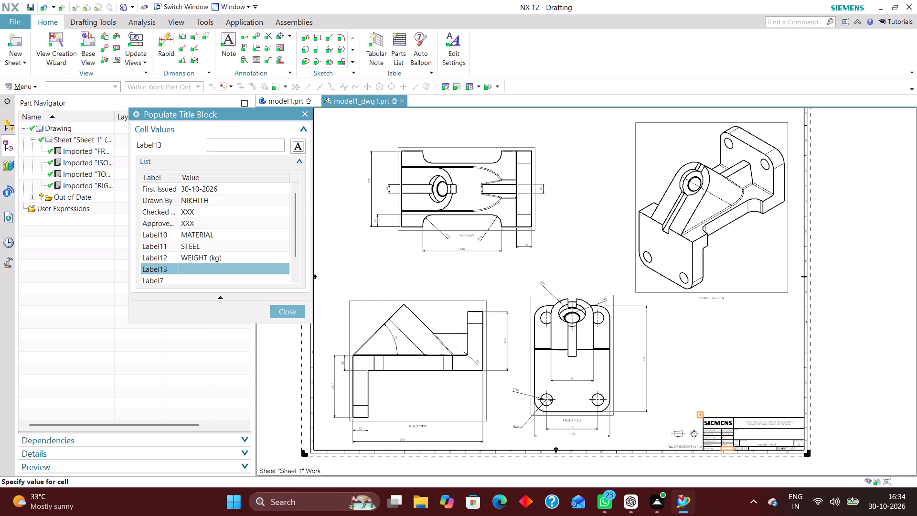
type("10.")
type("9247")
key("Return")
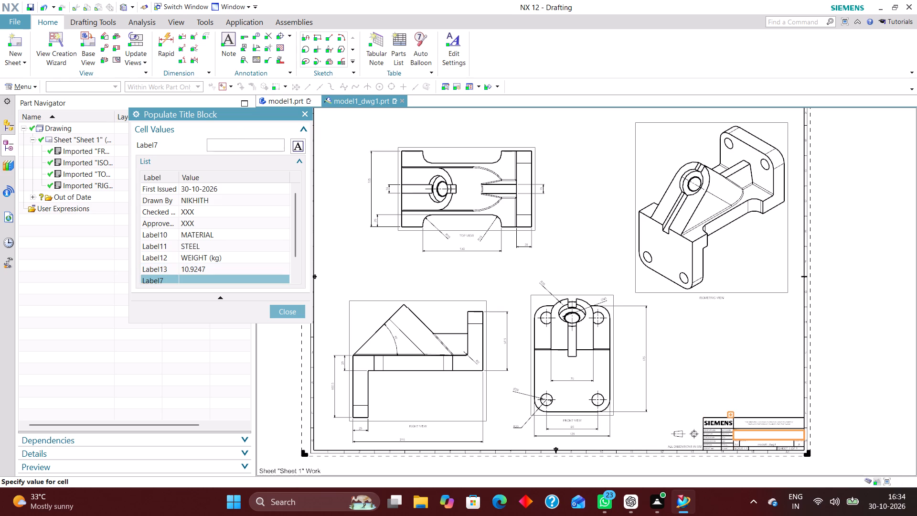
Paste the title Gusseted Mounting Bracket into the Label7 cell and capitalise its last word as BRACKET.
key("ctrl+v")
key("Left")
key("Left")
key("Left")
key("Left")
key("Left")
key("Left")
key("Left")
key("Left")
key("Left")
key("Left")
key("Left")
key("Left")
key("Left")
key("Left")
key("Left")
key("Left")
key("Left")
key("Left")
key("Left")
key("Left")
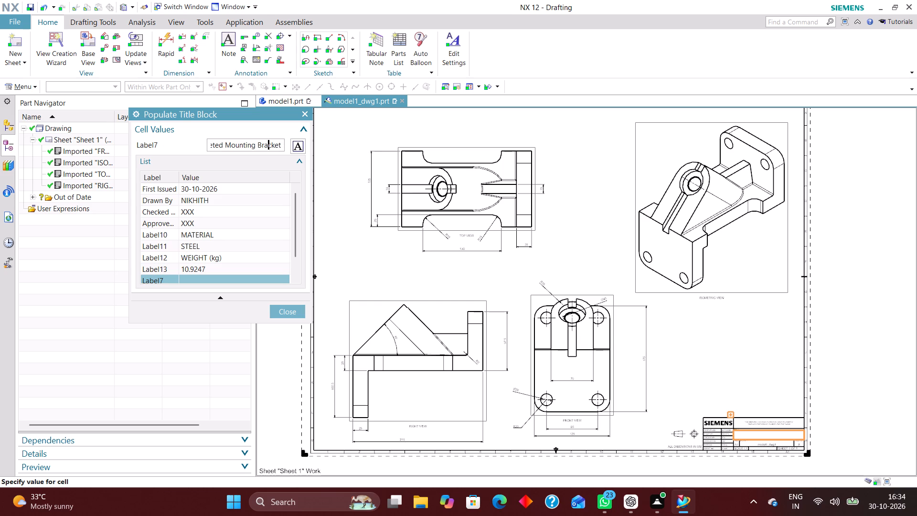
key("Right")
key("Right")
key("Right")
key("Right")
key("Right")
key("Right")
key("Right")
key("Right")
key("Right")
key("Right")
key("Right")
key("Right")
key("Right")
key("Right")
key("Right")
key("Right")
key("Right")
key("Right")
key("Right")
key("Right")
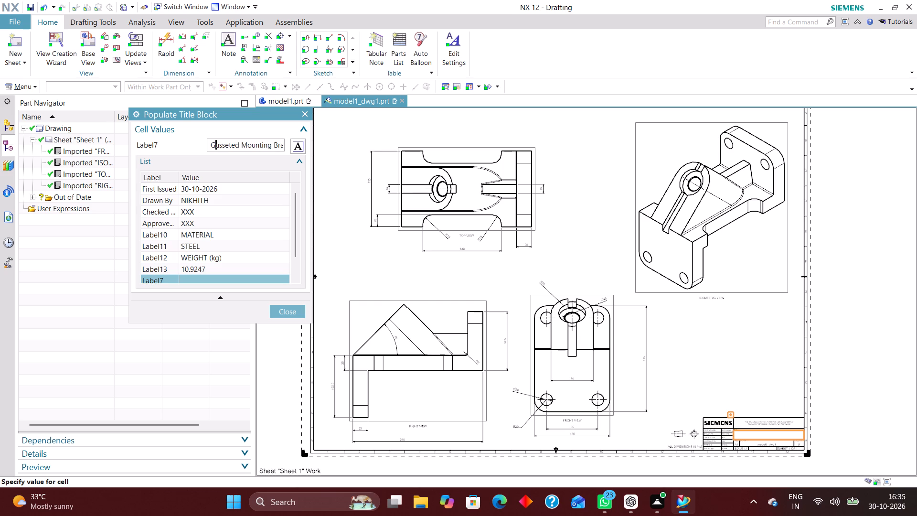
key("BackSpace")
key("BackSpace")
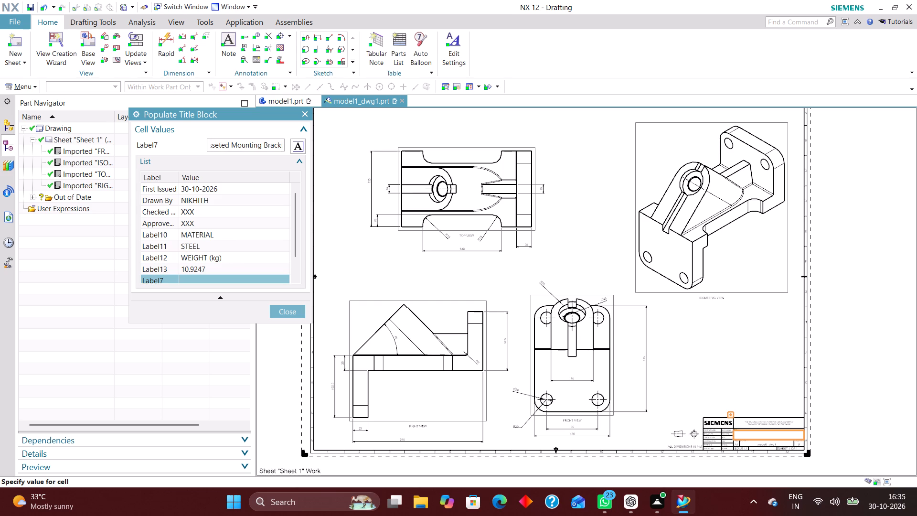
key("BackSpace")
key("BackSpace")
key("BackSpace")
key("BackSpace")
type("RACKET")
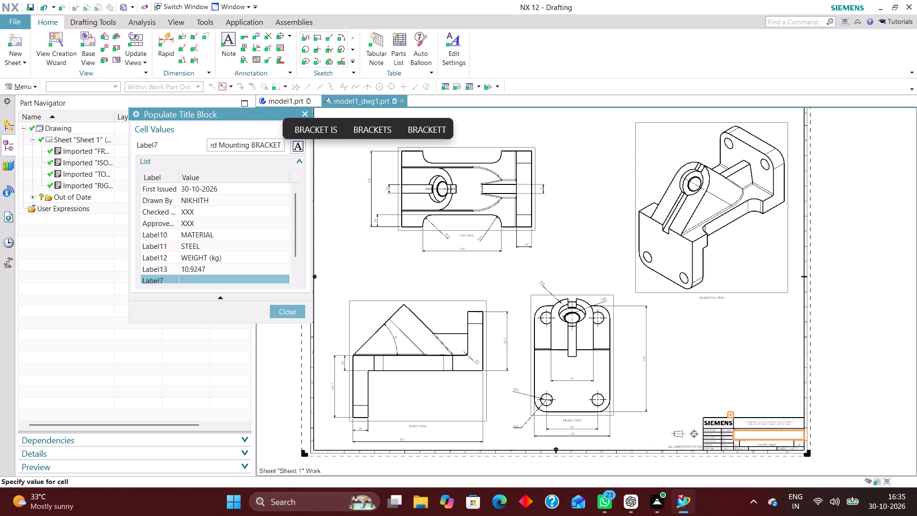
Replace the word Mounting in the Label7 title with MOUNTING in capitals.
key("Left")
key("Left")
key("Left")
key("Left")
key("Left")
key("Left")
key("Left")
key("Left")
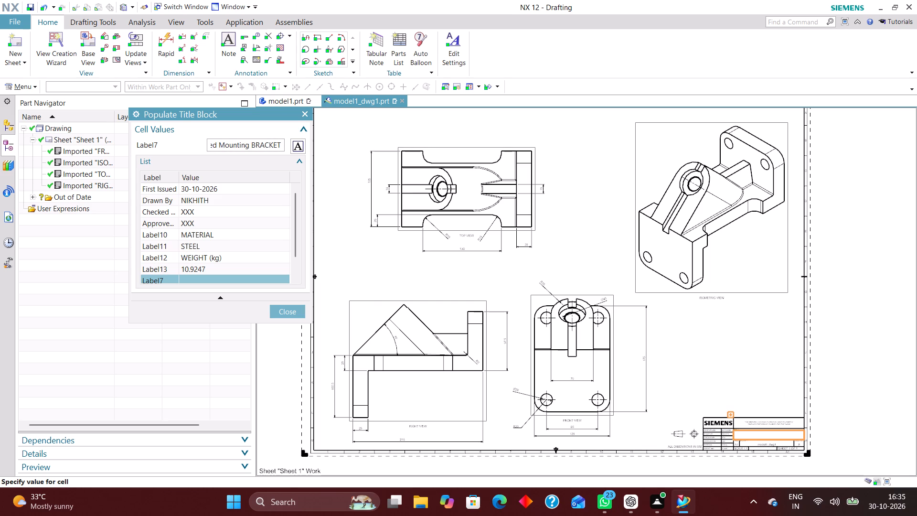
key("BackSpace")
key("BackSpace")
key("BackSpace")
key("BackSpace")
key("BackSpace")
key("BackSpace")
key("BackSpace")
key("BackSpace")
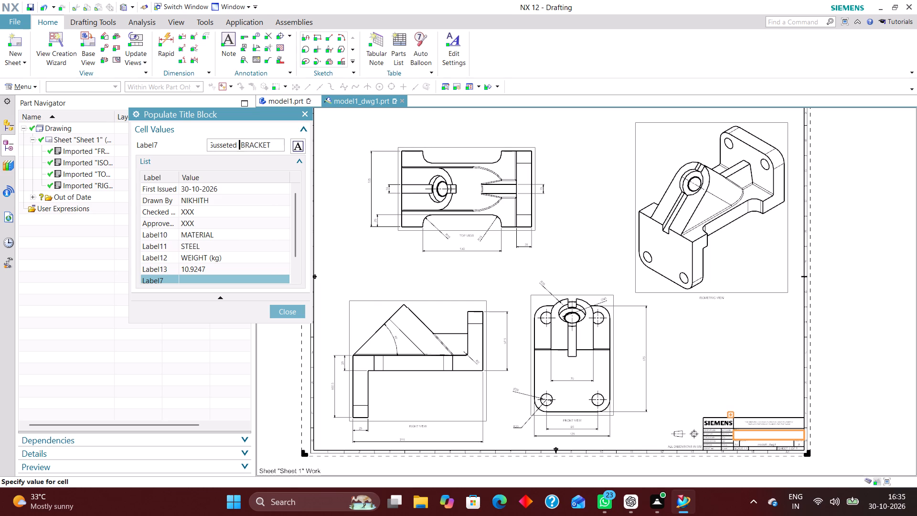
type("MOUN")
type("TING")
Replace the first word of the Label7 title with the capitalised spelling GUSETTED.
key("Left")
key("Left")
key("Left")
key("Left")
key("Left")
key("Left")
key("Left")
key("Left")
key("Left")
key("BackSpace")
key("BackSpace")
key("BackSpace")
key("BackSpace")
key("BackSpace")
key("BackSpace")
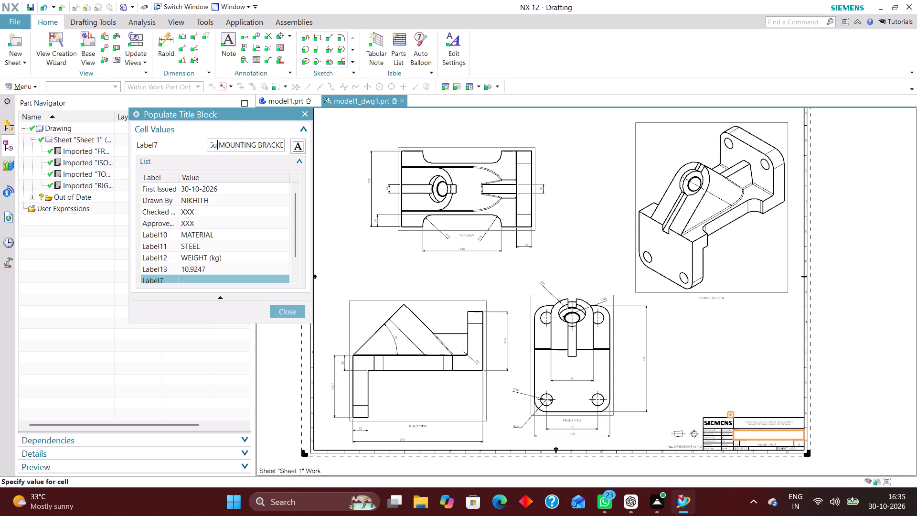
key("BackSpace")
type("USSE")
type("TTED")
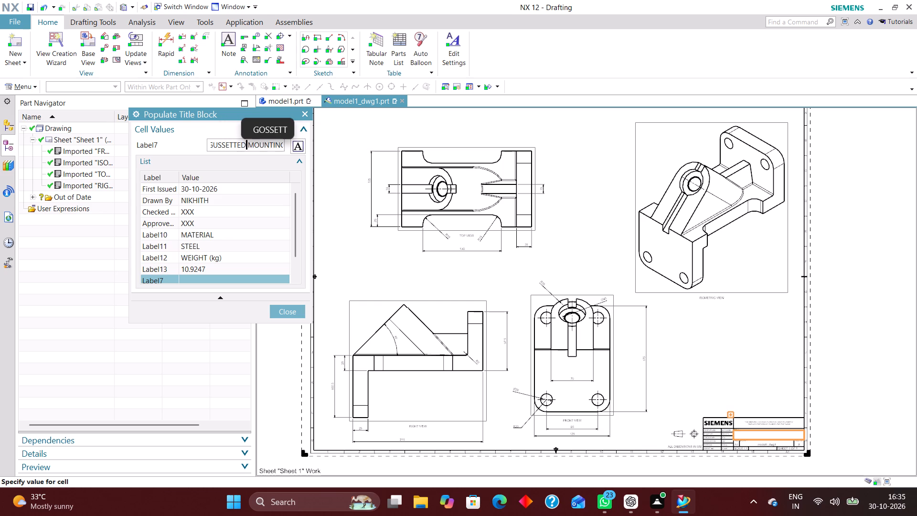
key("space")
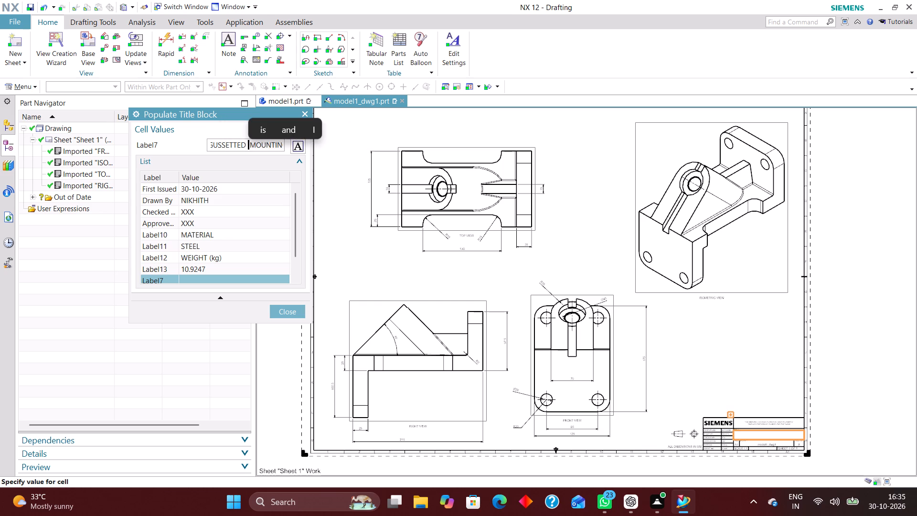
key("Left")
key("Left")
key("Left")
key("Left")
key("Left")
key("Left")
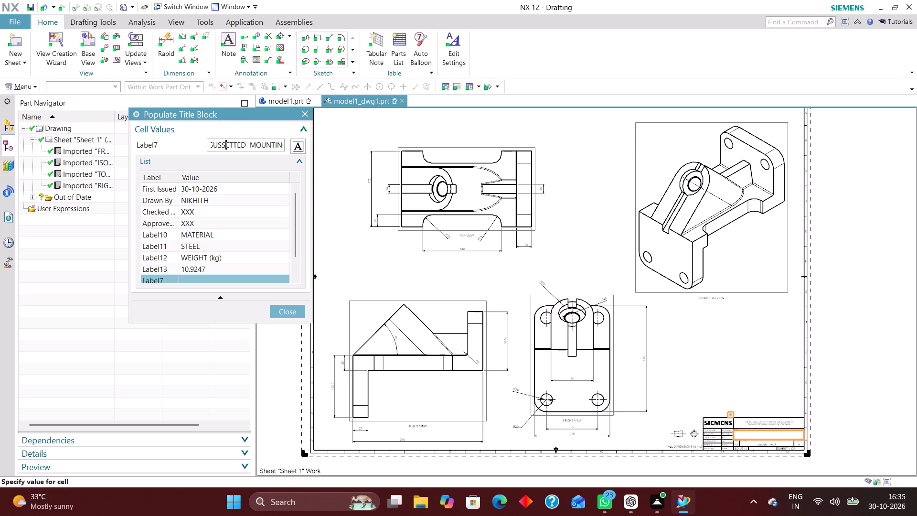
key("Left")
key("BackSpace")
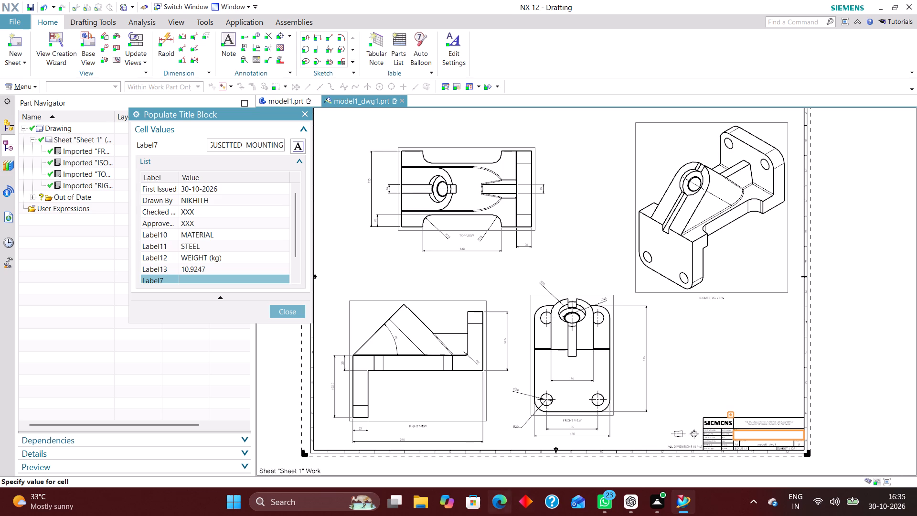
Check the bracket's name in File Explorer and correct the first word of the Label7 title to GUSSETED in NX.
left_click(421, 503)
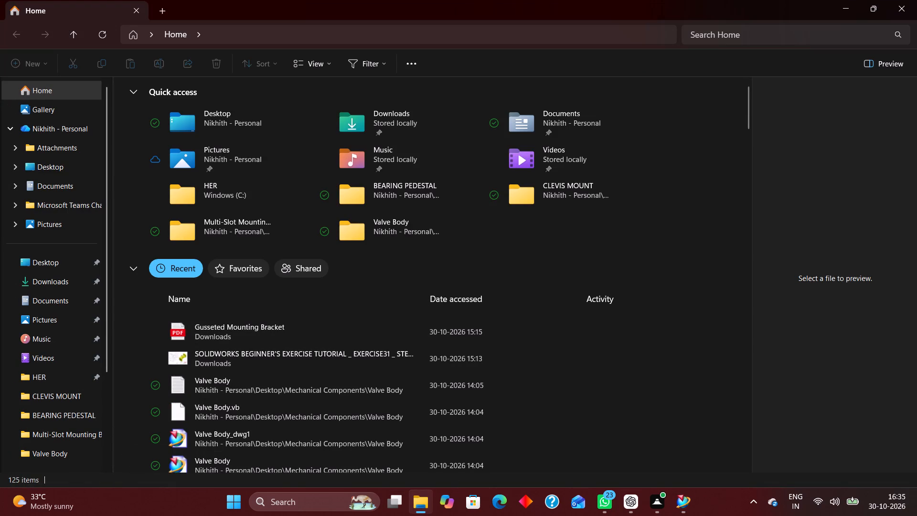
left_click(680, 504)
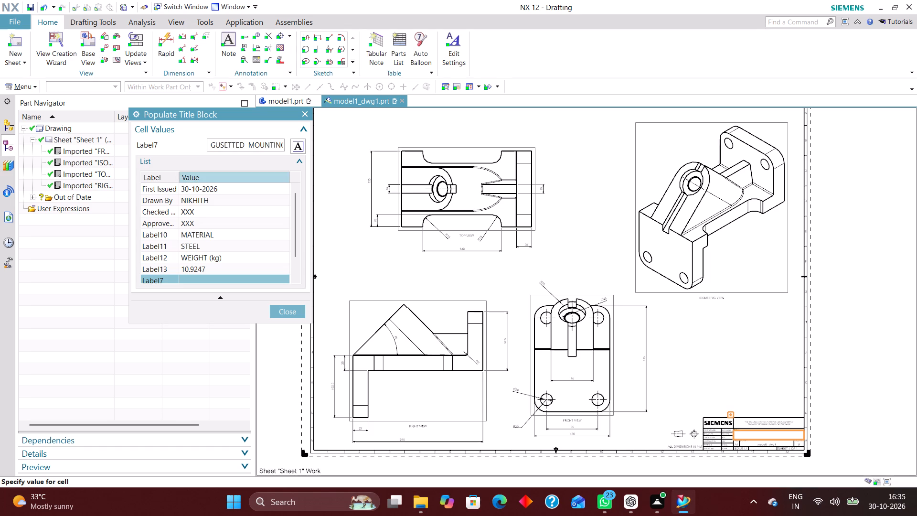
left_click(222, 144)
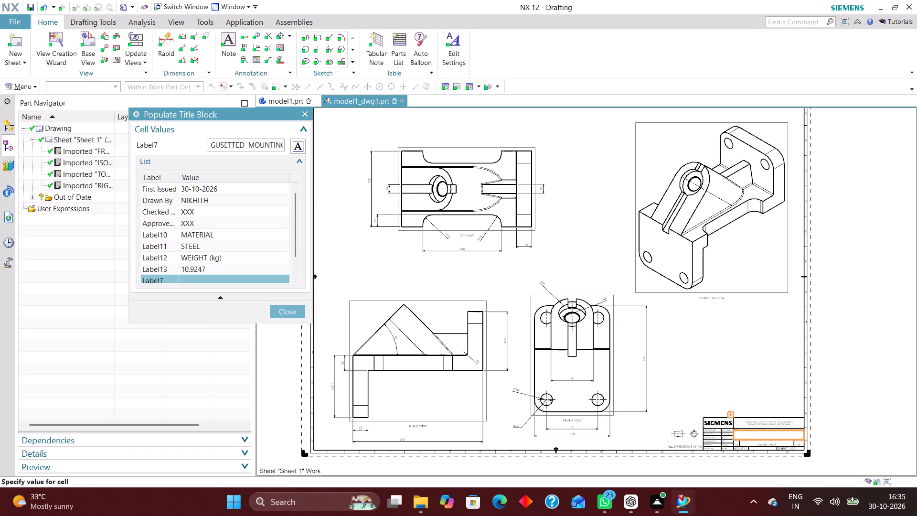
key("s")
left_click(235, 146)
key("BackSpace")
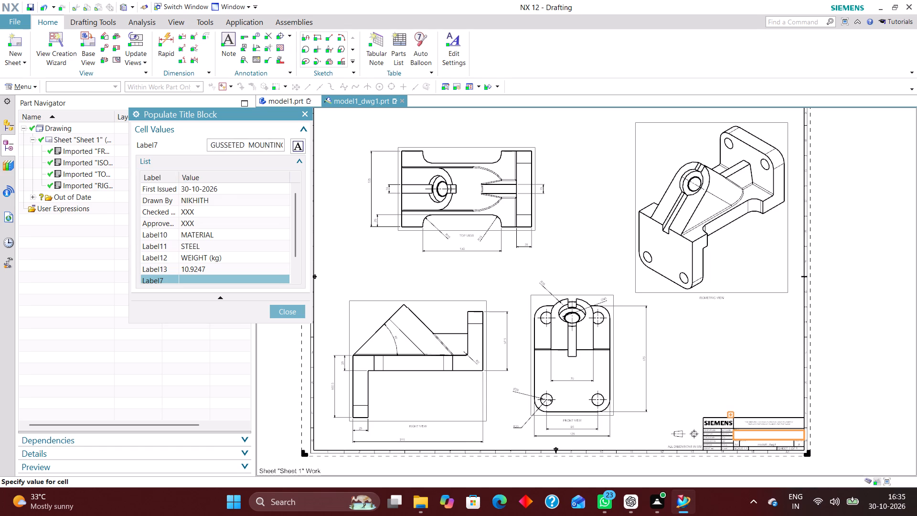
left_click(425, 505)
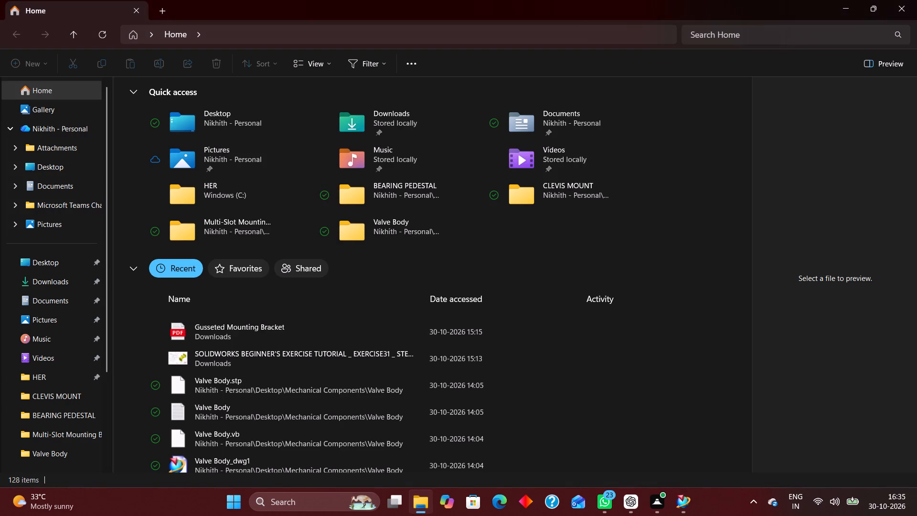
left_click(678, 501)
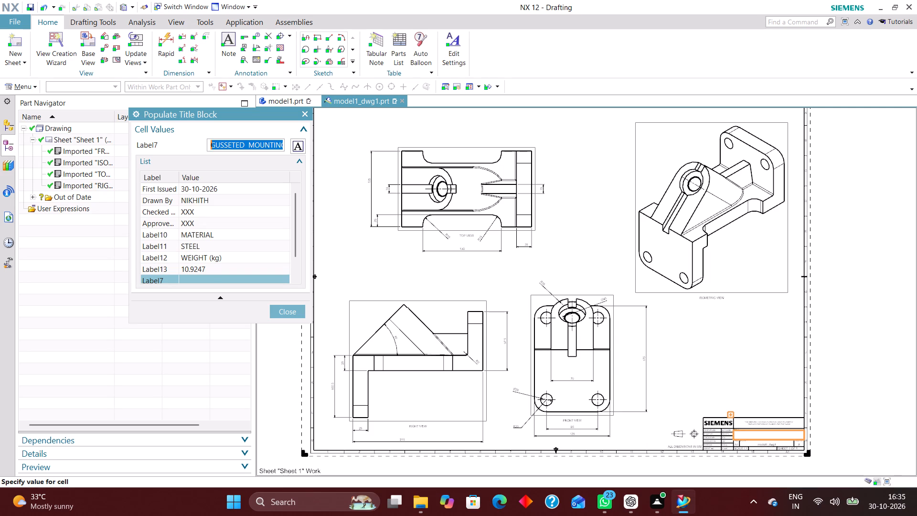
key("Return")
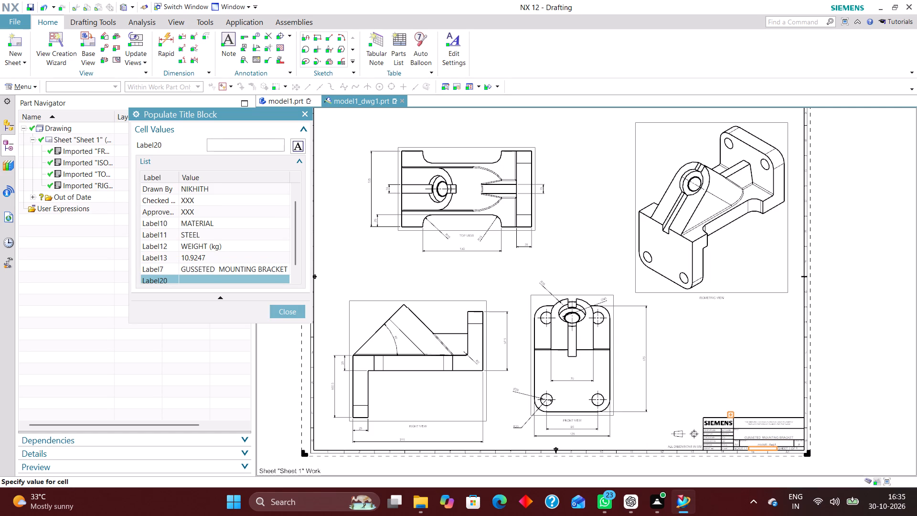
Fill the Label20 cell with XXX and finish populating the title block.
type("XXX")
key("Return")
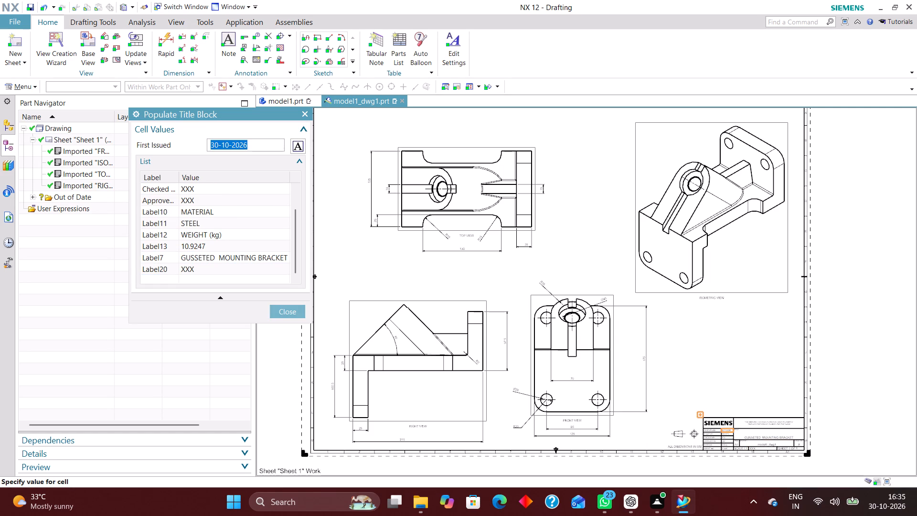
left_click(301, 310)
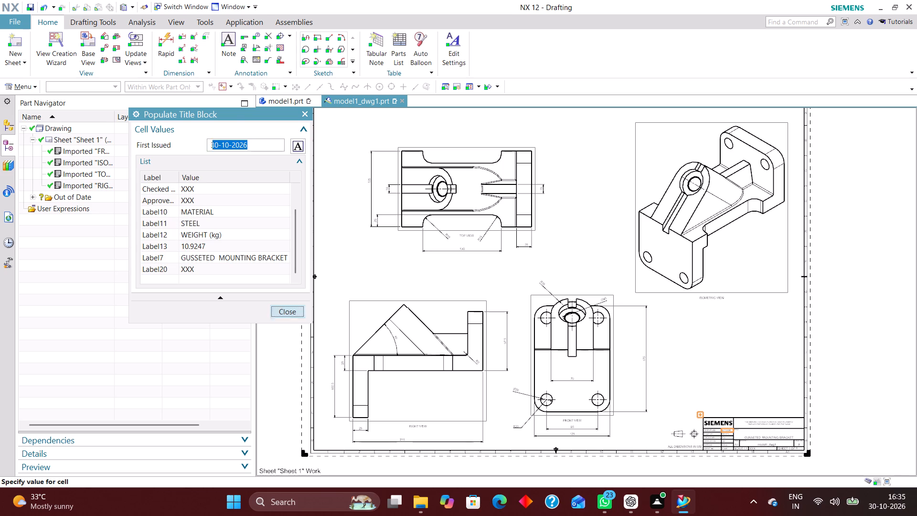
Using Layer Visible in View, make all layers invisible in the ISOMETRIC VIEW except 2, 223, 224, 225, 226 and 256.
scroll(560, 220, "up", 2)
scroll(557, 231, "down", 2)
right_click_drag(588, 194, 580, 203)
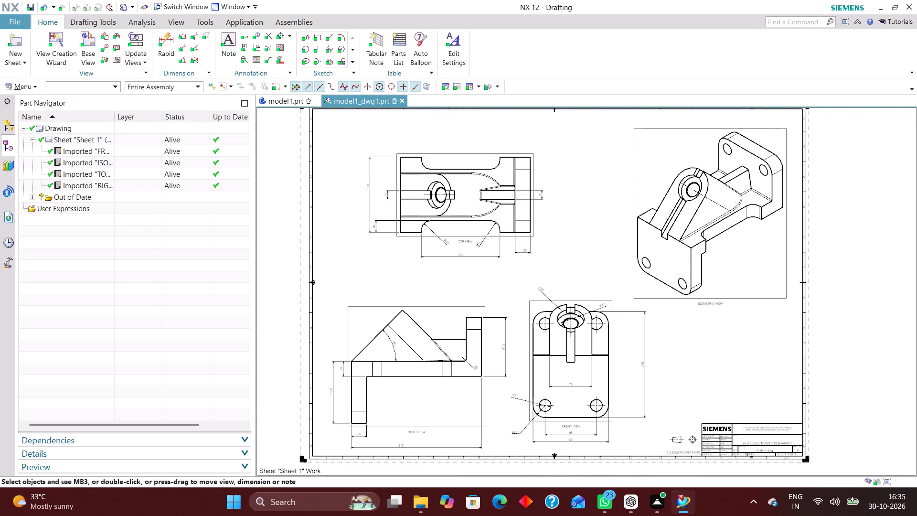
right_click_drag(580, 203, 565, 240)
left_click(25, 86)
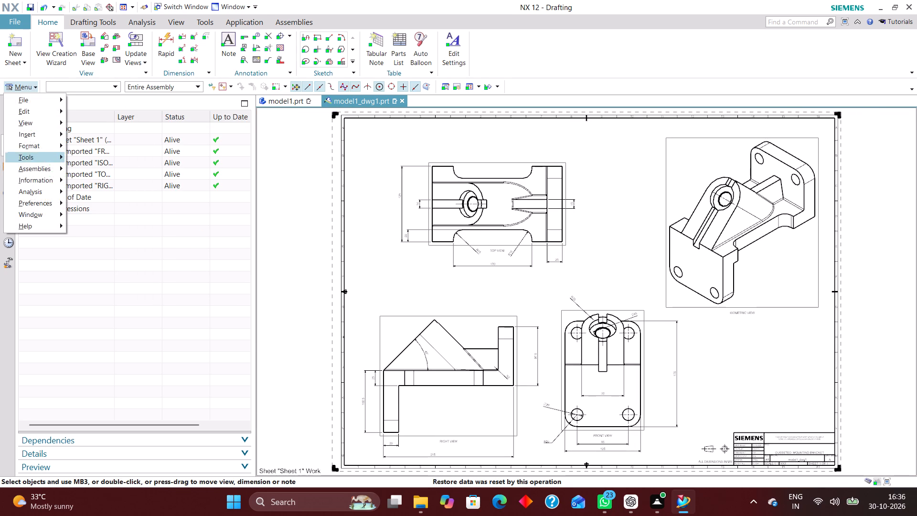
left_click(41, 149)
left_click(96, 156)
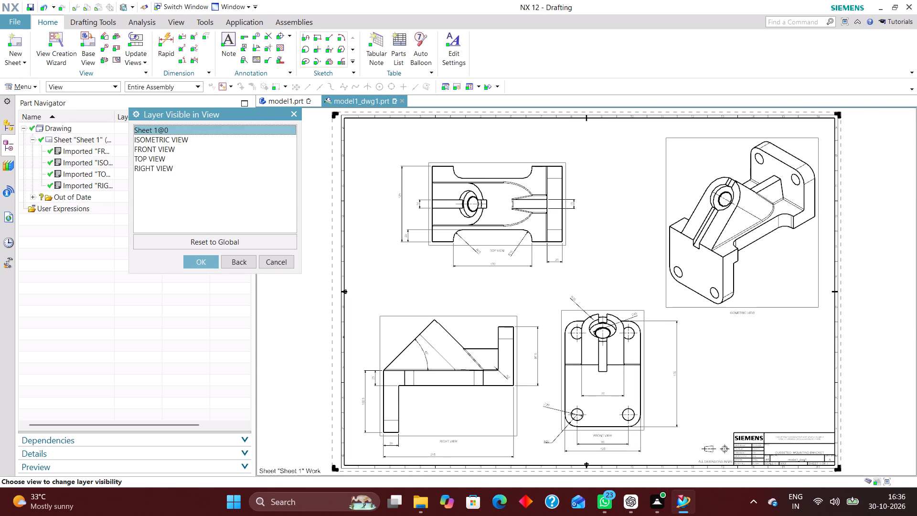
left_click(166, 141)
left_click(198, 263)
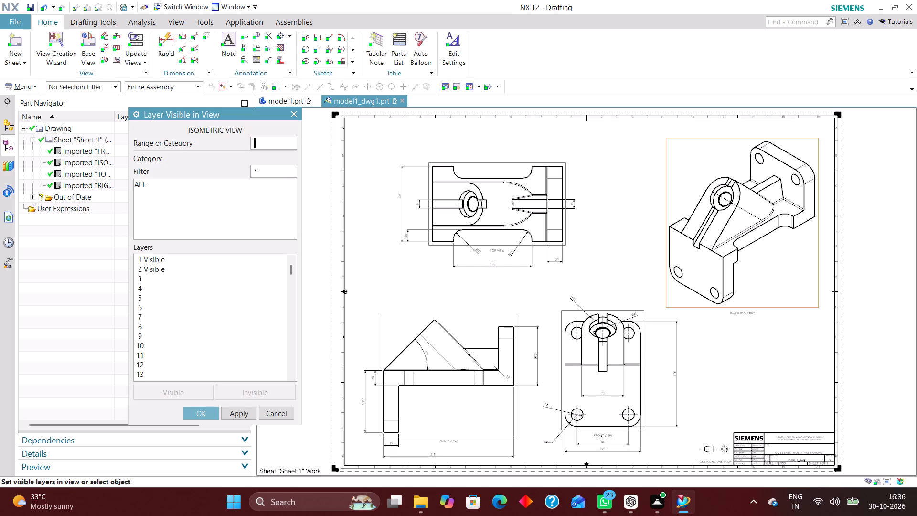
left_click(141, 183)
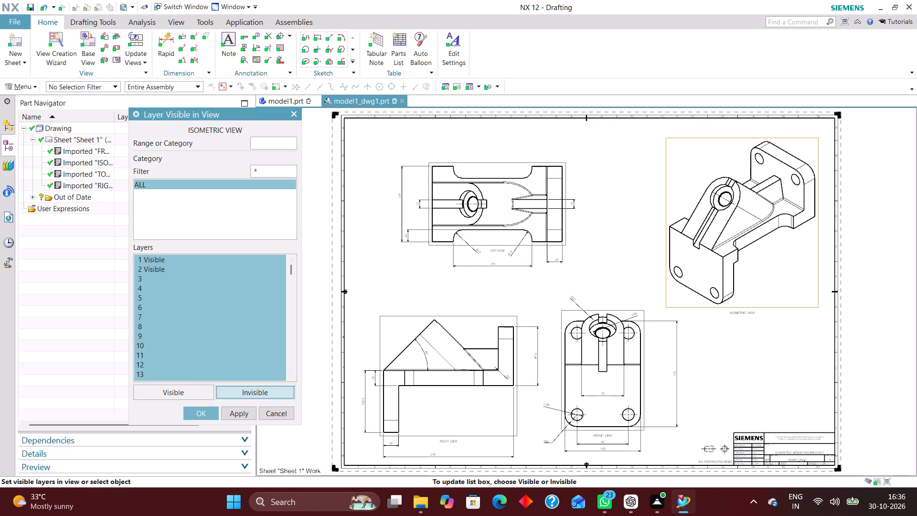
left_click(279, 391)
left_click(269, 142)
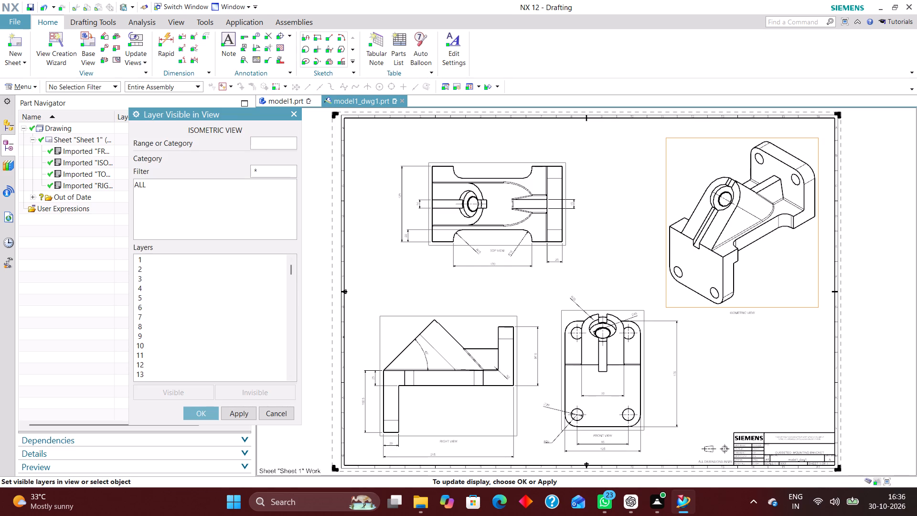
key("2")
key("Return")
type("223")
key("Return")
type("224")
key("Return")
type("225")
key("Return")
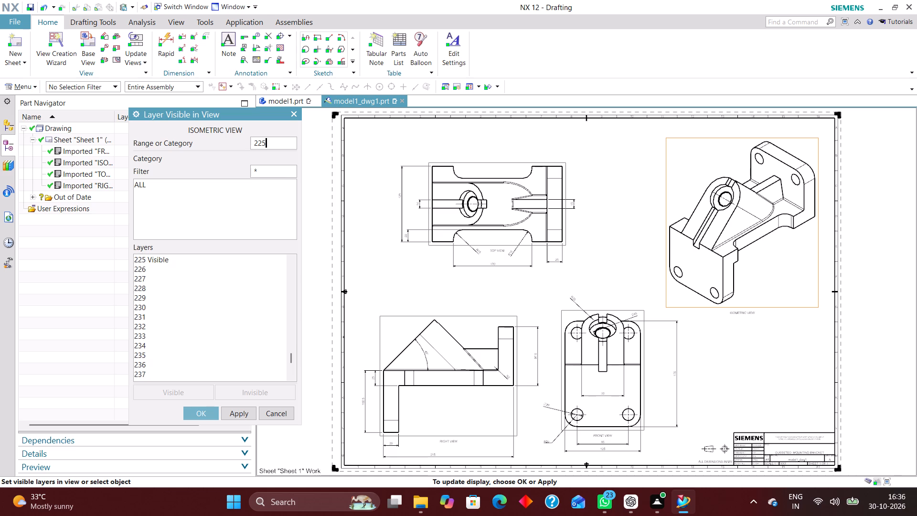
type("226")
key("Return")
type("256")
key("Return")
left_click(207, 416)
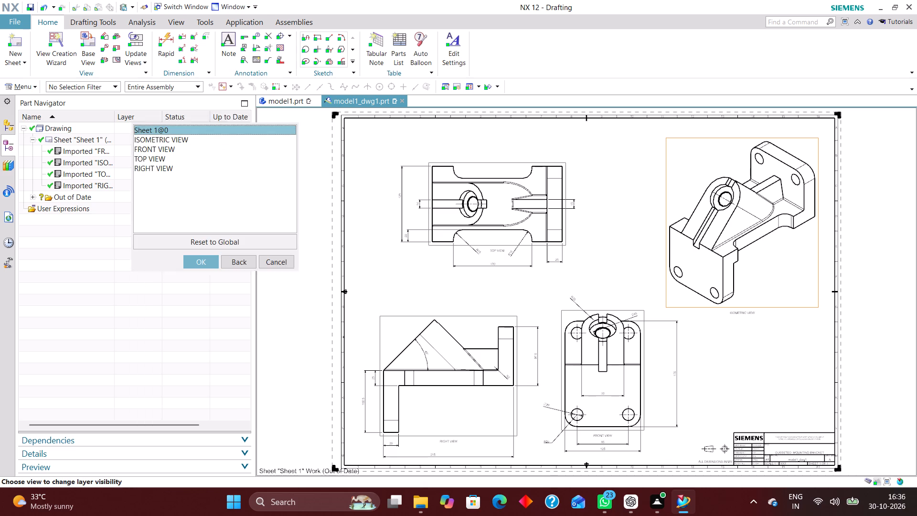
Make all layers invisible in the FRONT VIEW except 2, 223, 224, 225, 226 and 256.
left_click(166, 151)
left_click(203, 258)
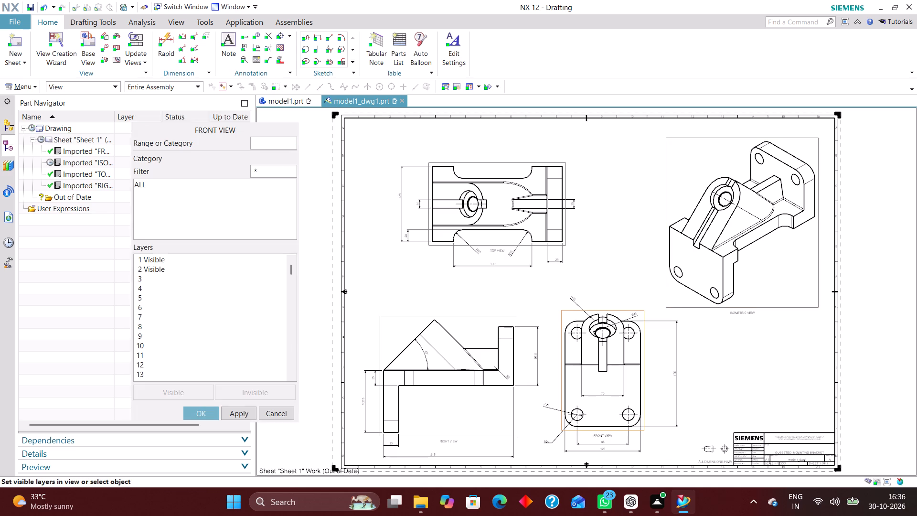
left_click(143, 184)
left_click(272, 393)
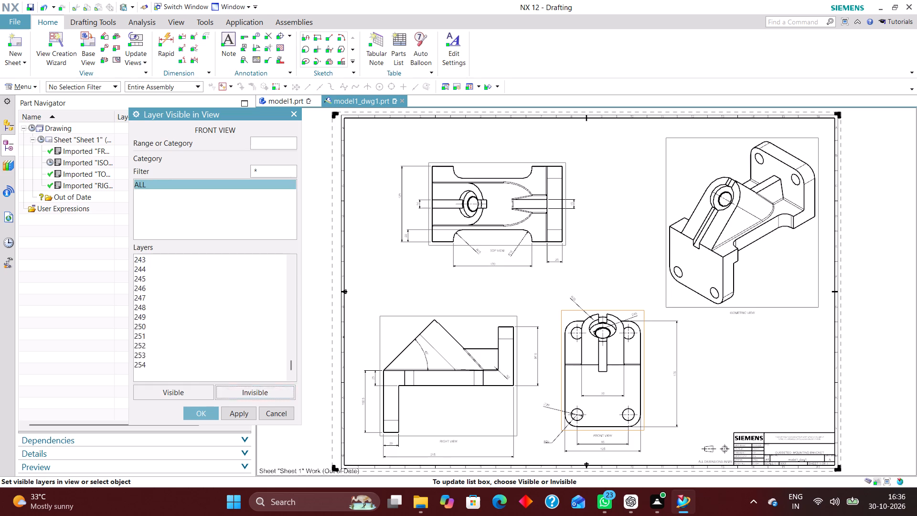
left_click(267, 143)
key("2")
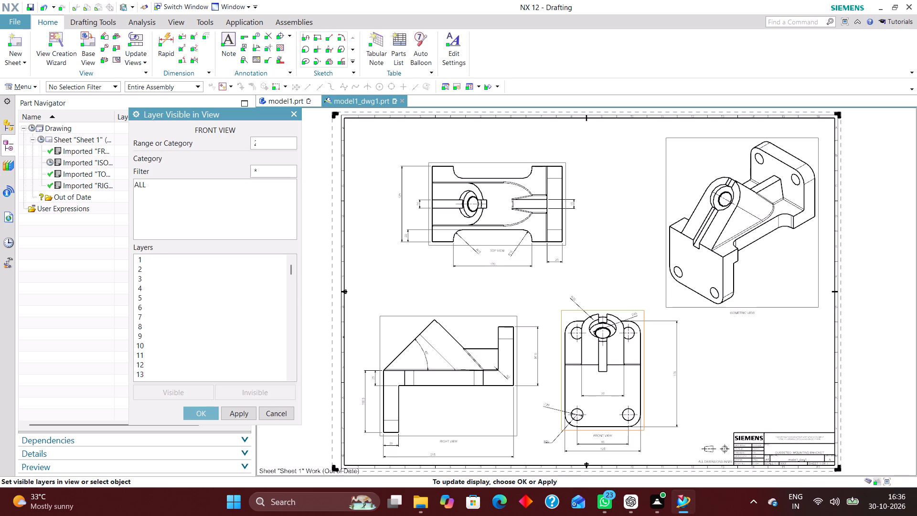
key("Return")
type("223")
key("Return")
type("224")
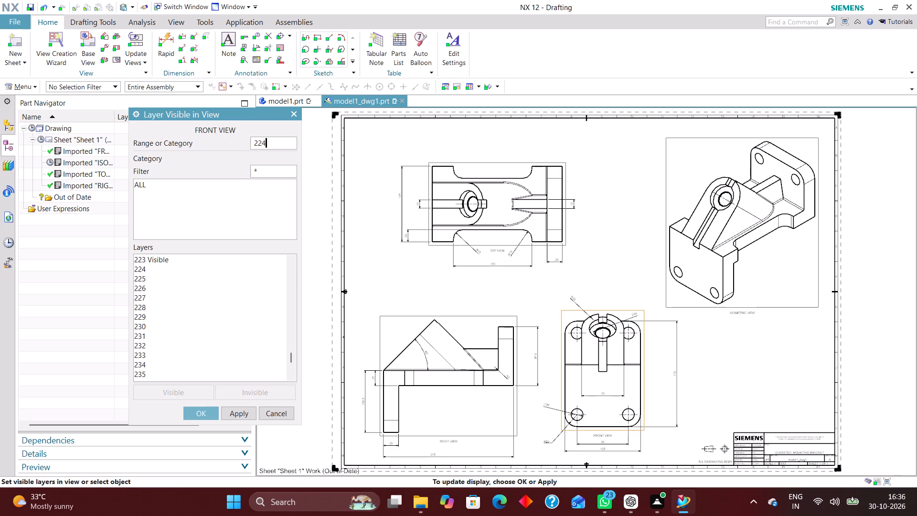
key("Return")
type("225")
key("Return")
type("226")
key("Return")
type("256")
key("Return")
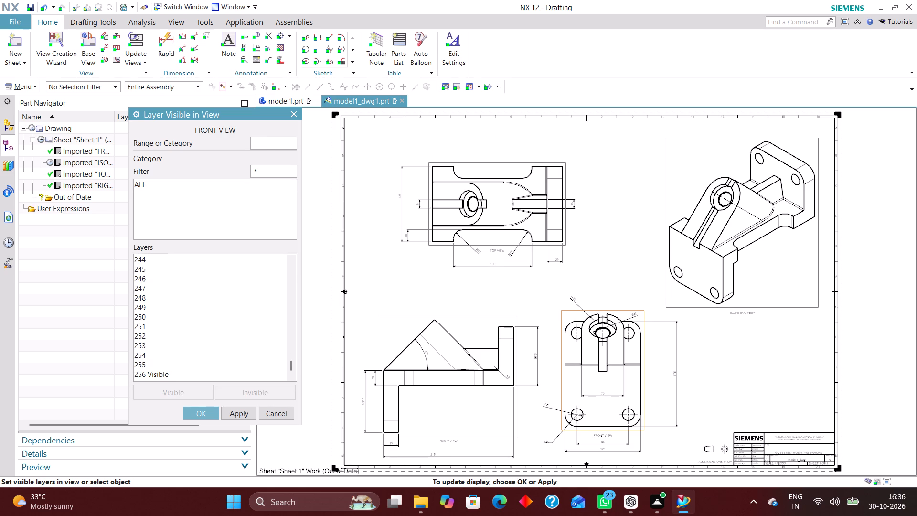
left_click(204, 417)
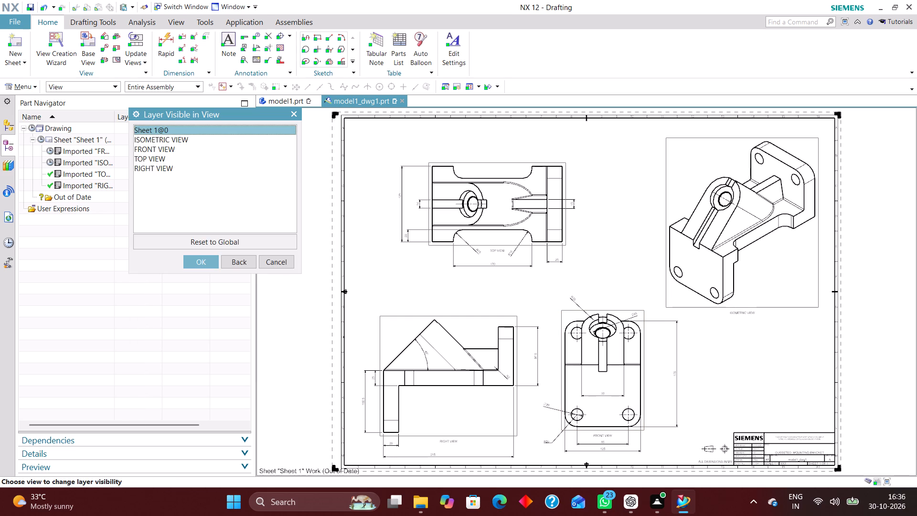
Make all layers invisible in the TOP VIEW except 2, 223, 224, 225, 226 and 256.
left_click(162, 158)
left_click(214, 265)
left_click(140, 183)
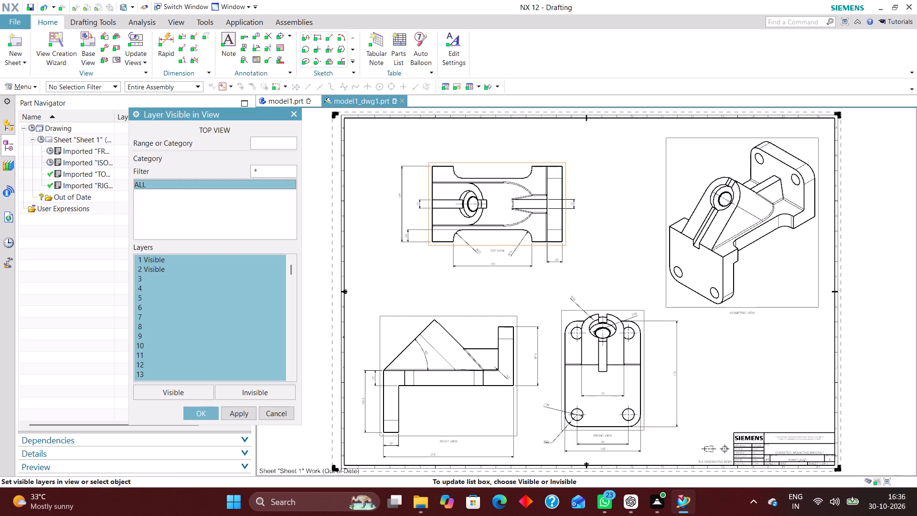
left_click(270, 388)
left_click(275, 145)
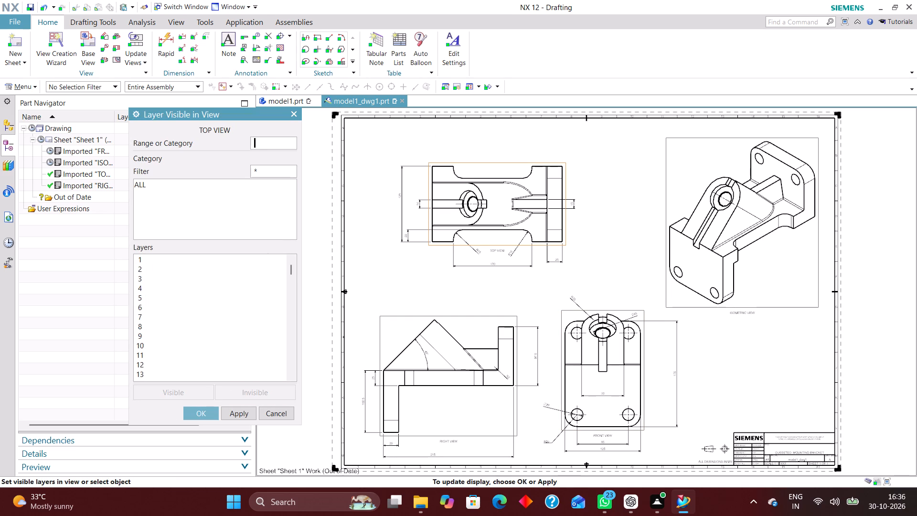
key("2")
key("Return")
type("223")
key("Return")
type("224")
key("Return")
type("225")
key("Return")
type("2226")
key("Return")
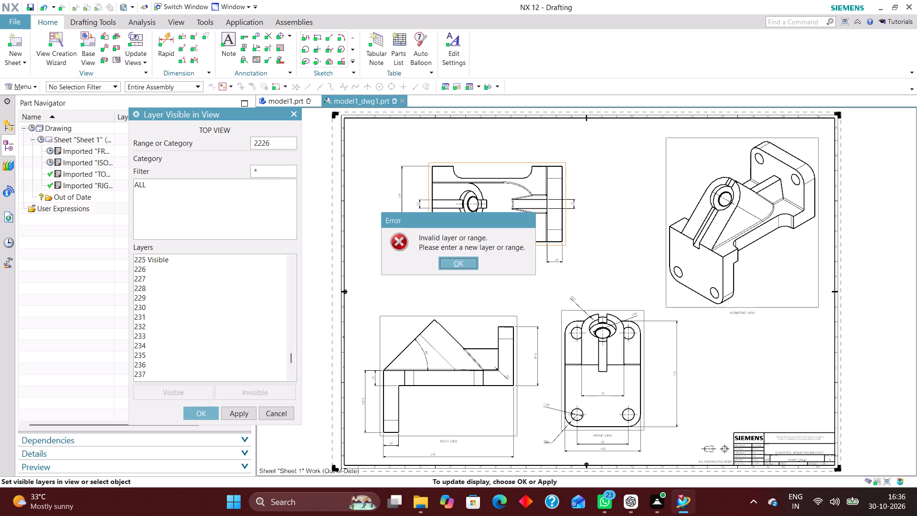
left_click(456, 262)
type("22")
key("6")
key("Return")
type("256")
key("Return")
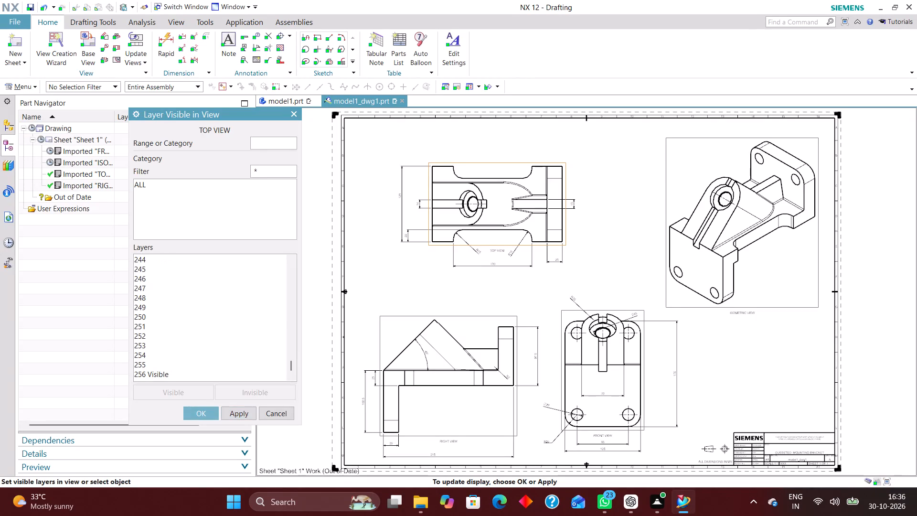
left_click(206, 410)
Make all layers invisible in the RIGHT VIEW except 2, 223, 224, 225, 226 and 256.
left_click(166, 169)
left_click(207, 266)
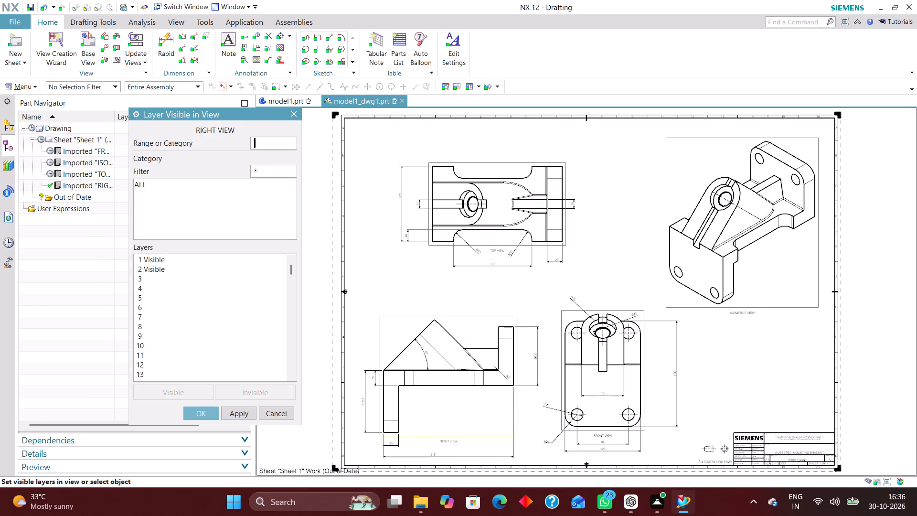
left_click(144, 185)
left_click(264, 392)
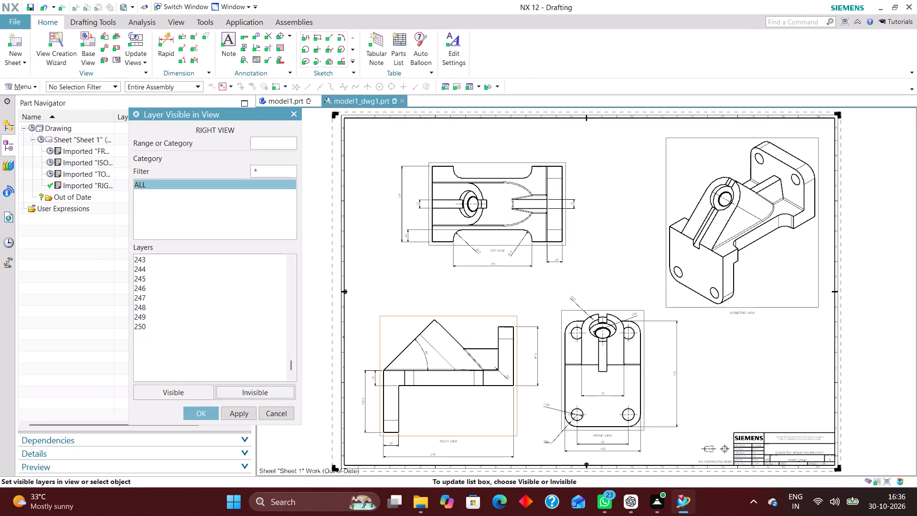
left_click(268, 140)
key("2")
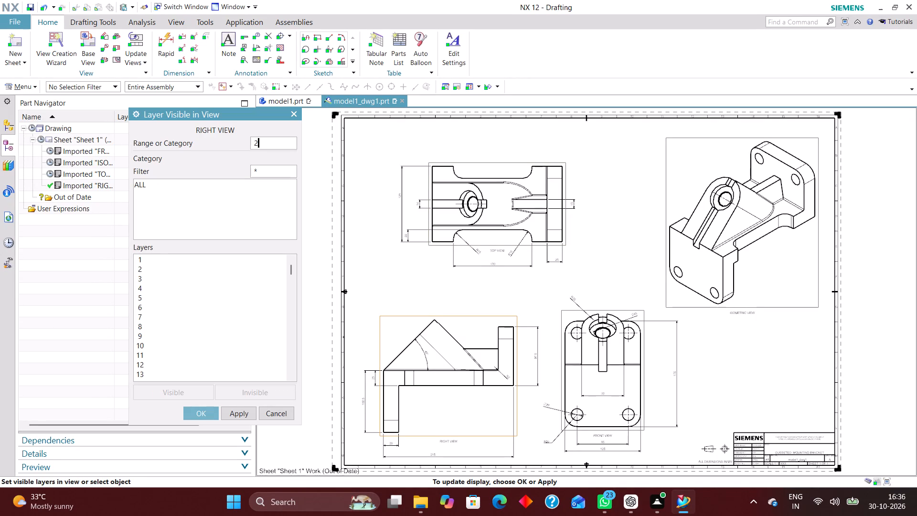
key("Return")
type("223")
key("Return")
type("224")
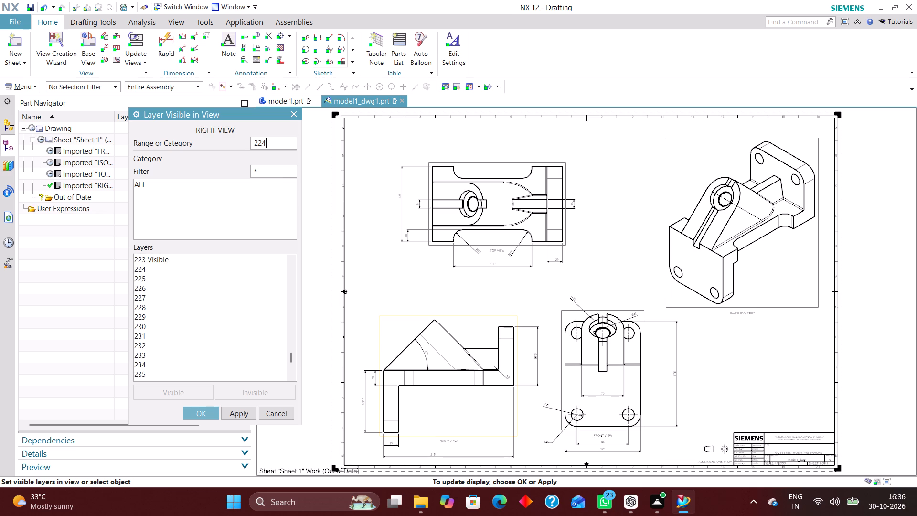
key("Return")
type("225")
key("Return")
type("226")
key("Return")
type("256")
key("Return")
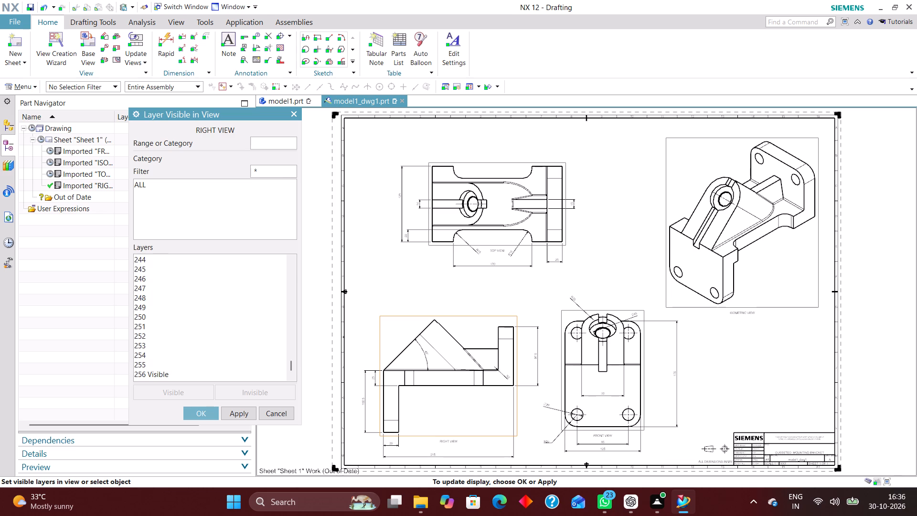
left_click(202, 411)
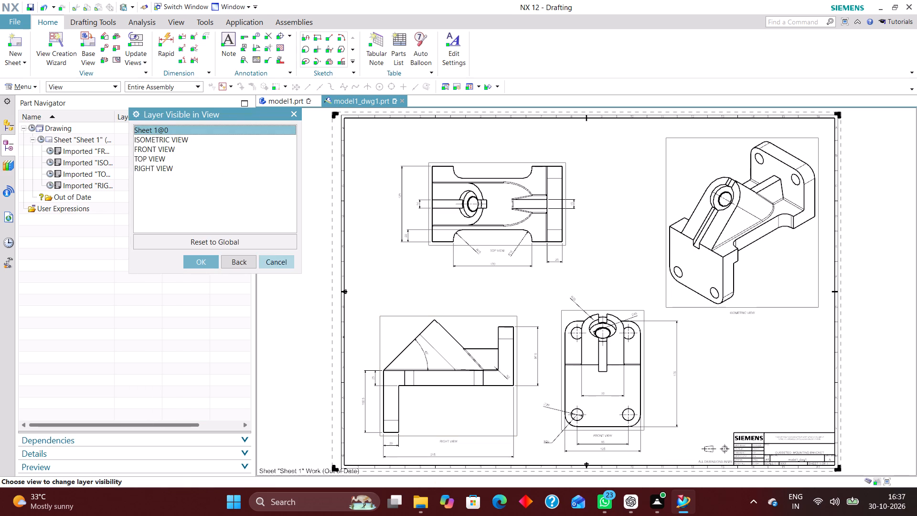
left_click(276, 259)
left_click(31, 126)
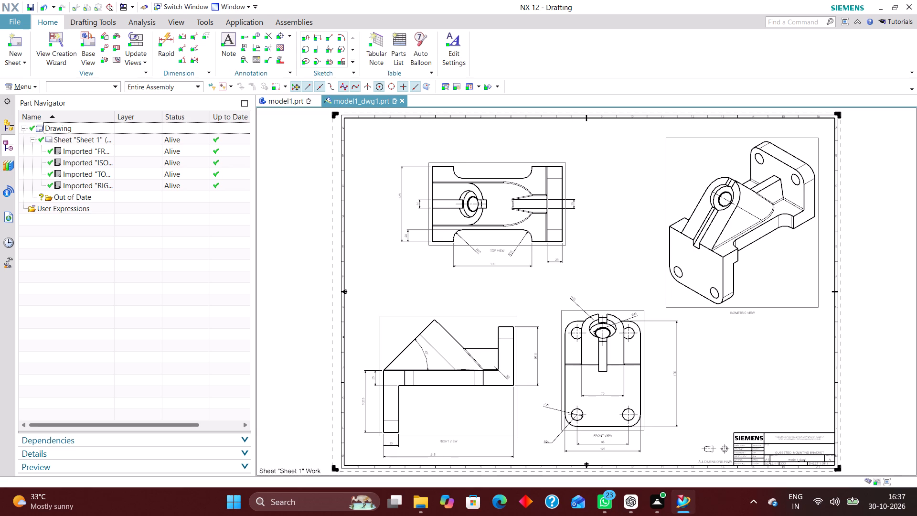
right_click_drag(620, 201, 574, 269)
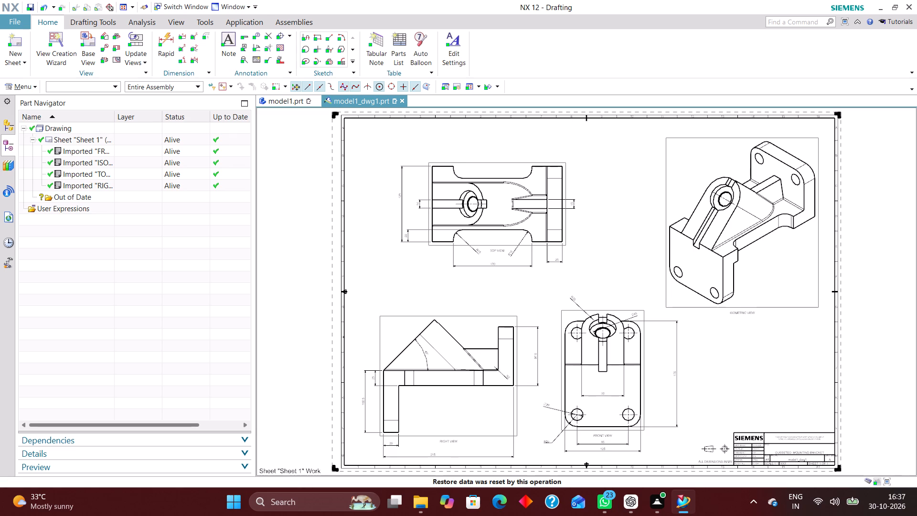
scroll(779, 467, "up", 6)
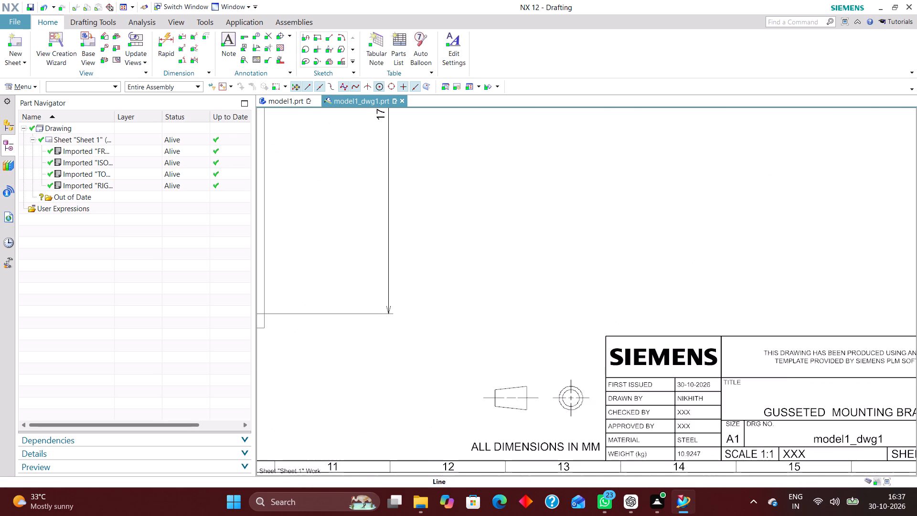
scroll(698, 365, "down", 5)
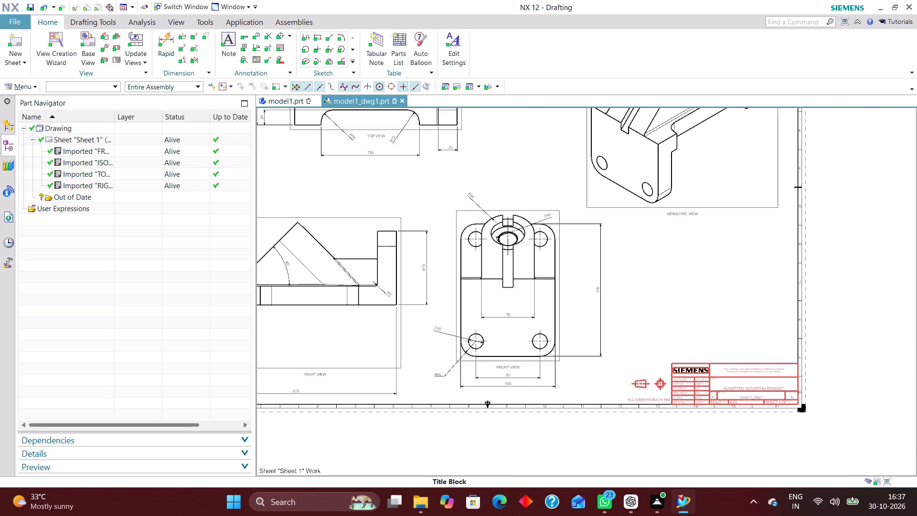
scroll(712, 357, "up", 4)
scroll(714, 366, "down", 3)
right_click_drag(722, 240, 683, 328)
Turn off the border display for drawing views in the Drafting Preferences' View Workflow settings.
left_click(25, 90)
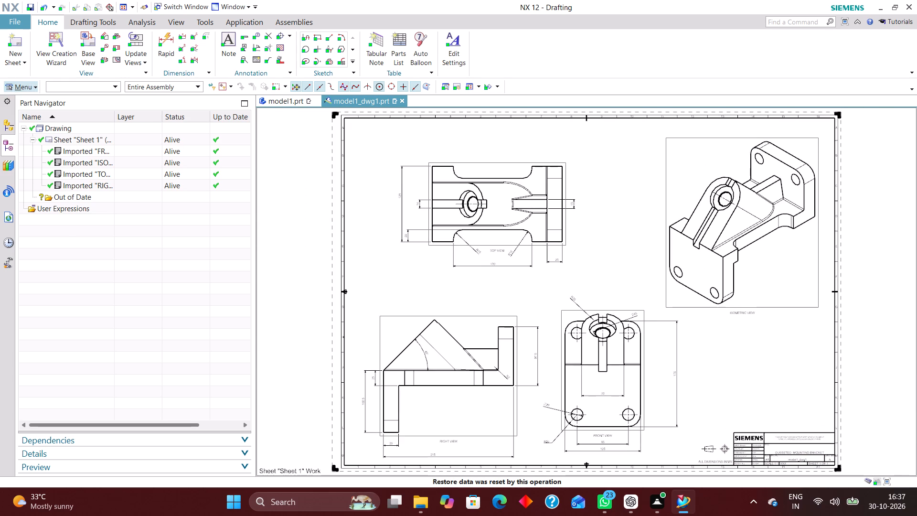
left_click(58, 201)
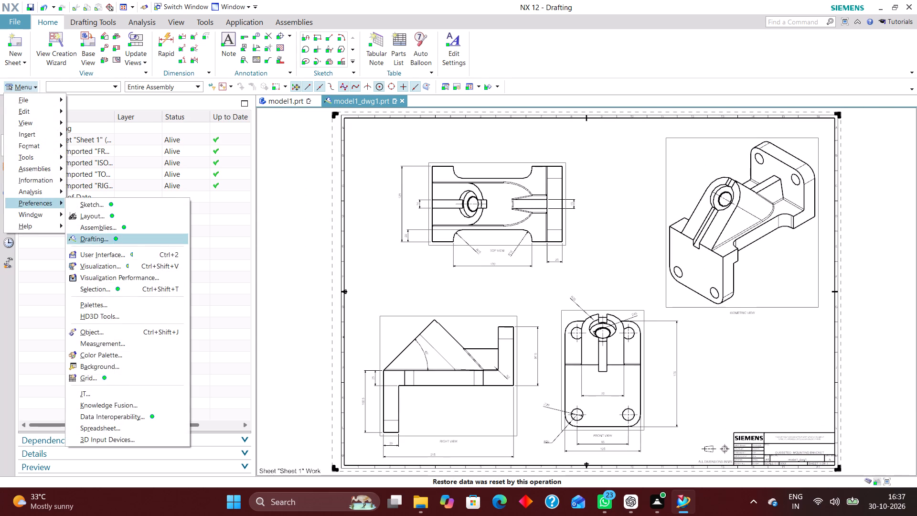
left_click(111, 238)
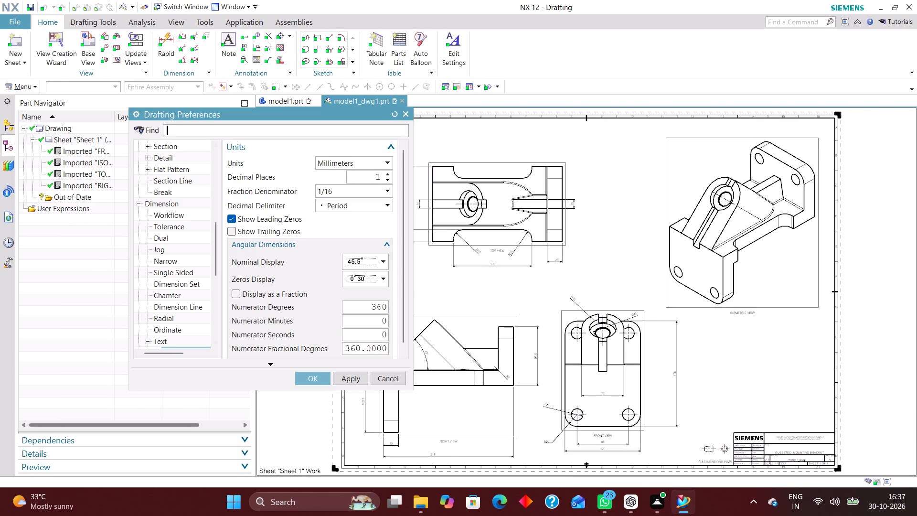
scroll(176, 218, "up", 4)
scroll(181, 217, "down", 10)
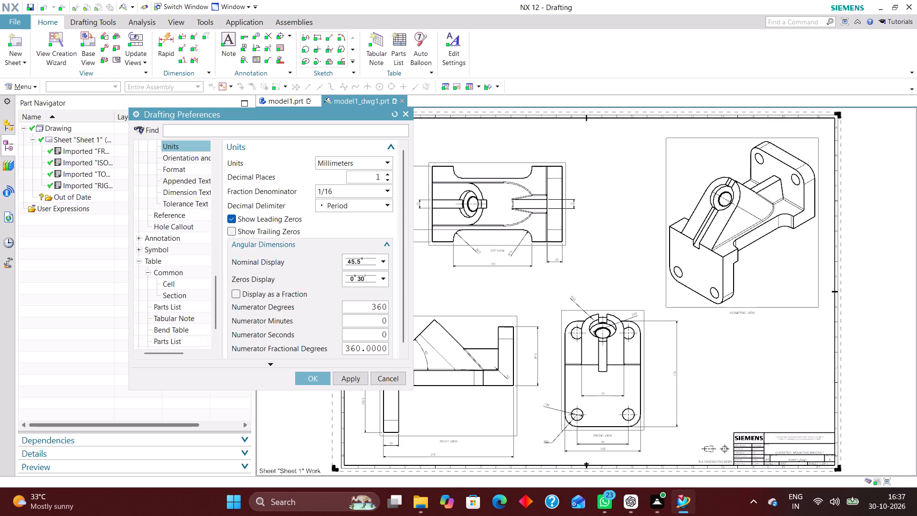
scroll(180, 253, "up", 3)
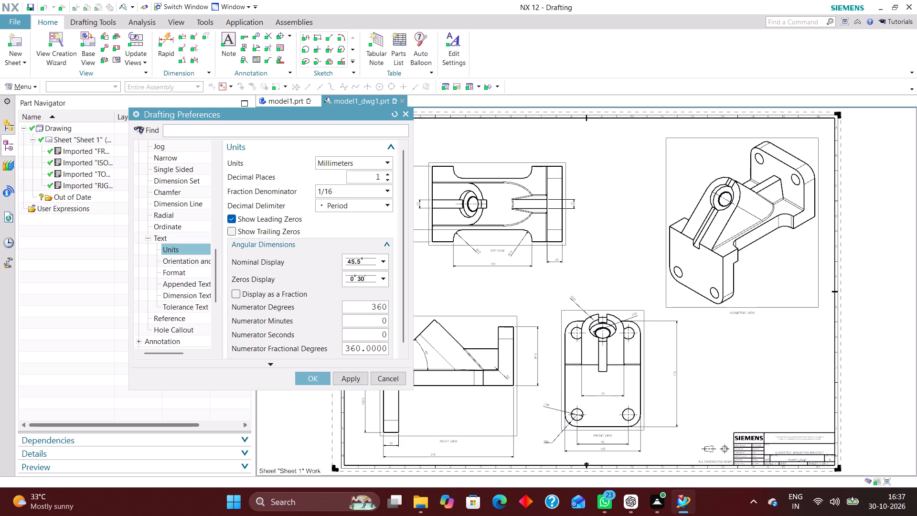
scroll(178, 226, "up", 3)
left_click(183, 215)
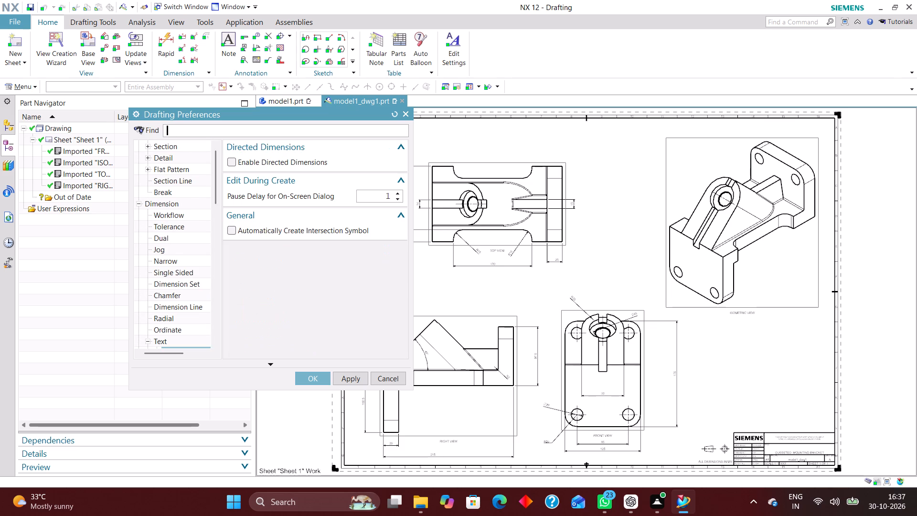
scroll(155, 214, "up", 3)
left_click(177, 204)
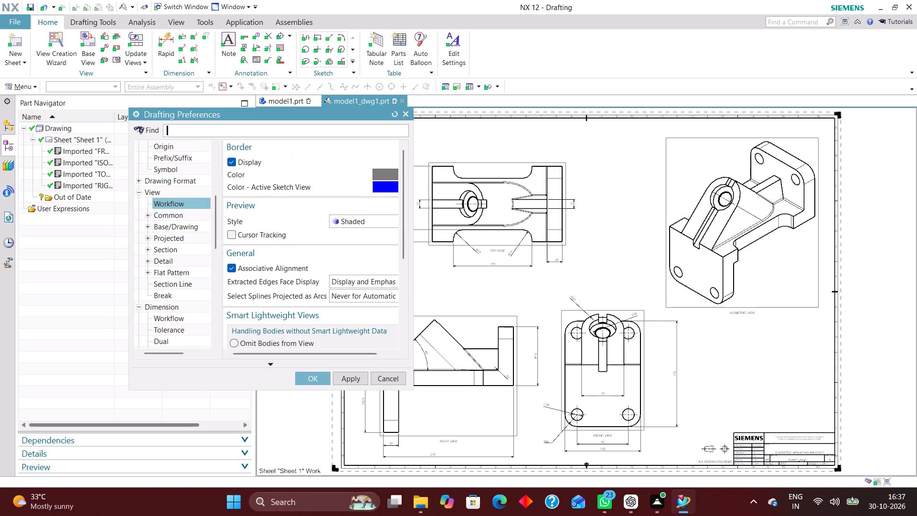
left_click(236, 161)
left_click(312, 377)
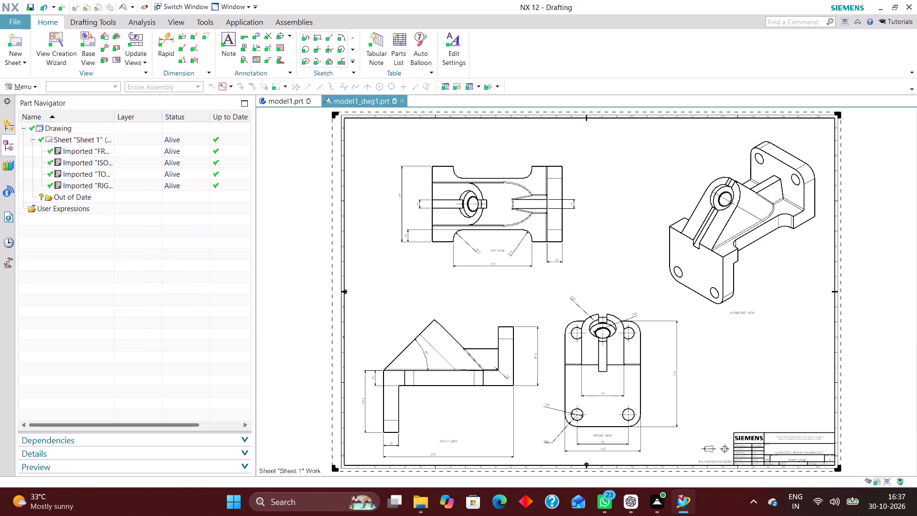
Move the ISOMETRIC VIEW label up beside its view's lower right side and the TOP VIEW label below the 130 mm dimension.
scroll(746, 317, "up", 2)
left_click_drag(745, 315, 789, 226)
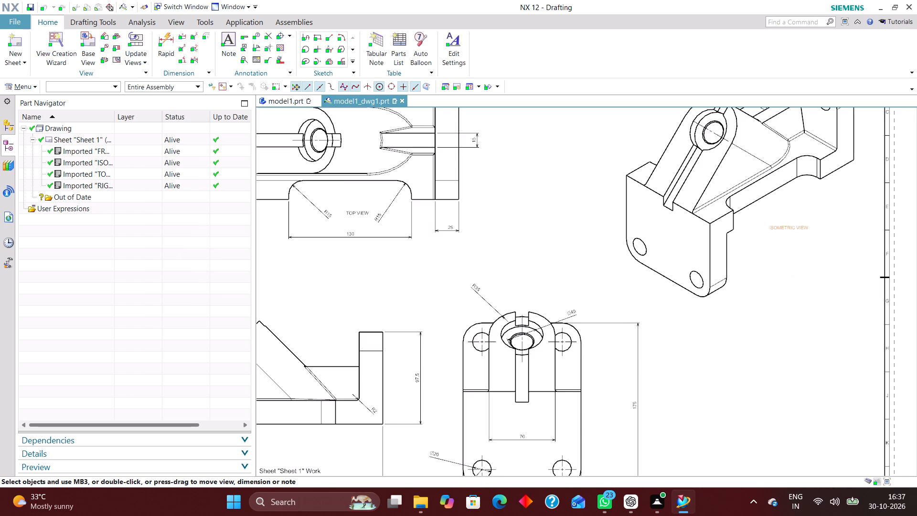
left_click_drag(789, 226, 793, 225)
left_click_drag(359, 211, 351, 236)
left_click_drag(351, 236, 348, 251)
Move the RIGHT VIEW label up beneath the bracket's base and the FRONT VIEW label to the right of the 85 and 125 mm dimensions.
scroll(395, 218, "down", 3)
scroll(328, 381, "up", 4)
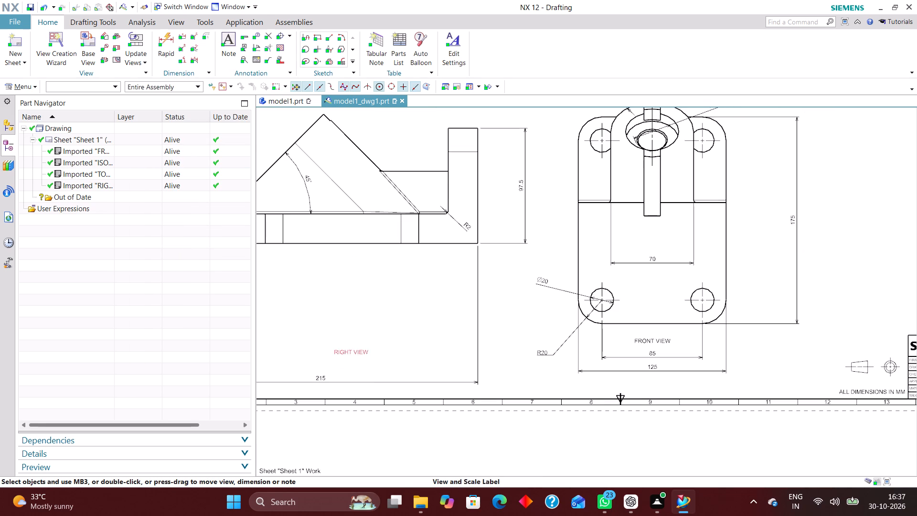
left_click_drag(350, 355, 341, 285)
scroll(362, 347, "down", 3)
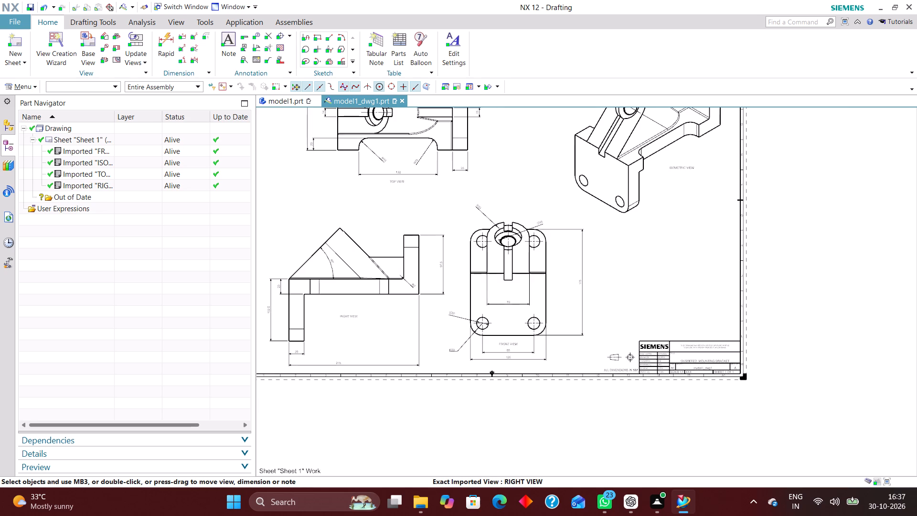
scroll(488, 319, "up", 5)
scroll(533, 296, "down", 3)
scroll(544, 334, "up", 4)
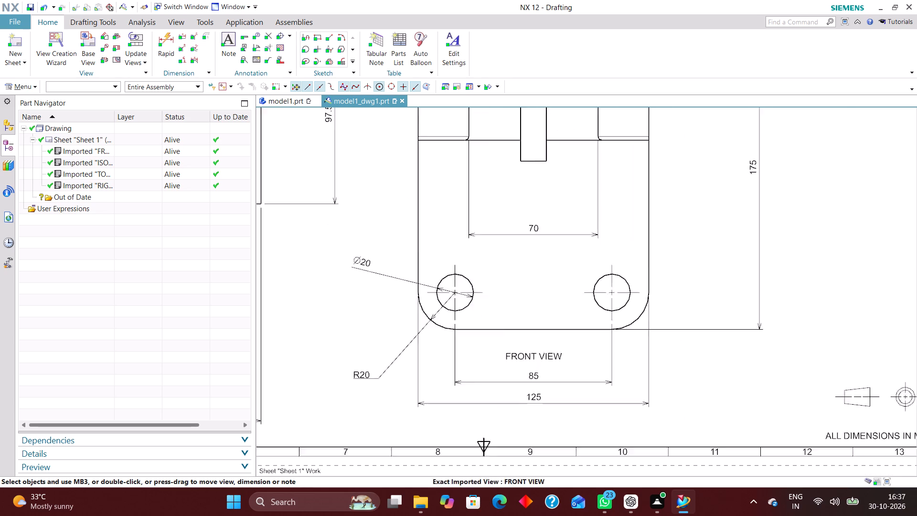
left_click_drag(537, 360, 736, 394)
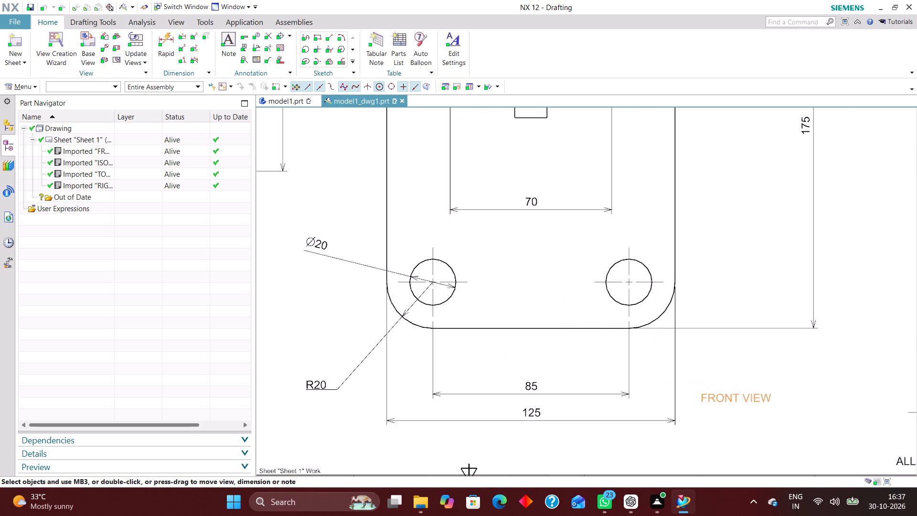
left_click_drag(736, 394, 739, 390)
scroll(639, 404, "down", 5)
right_click_drag(768, 294, 655, 394)
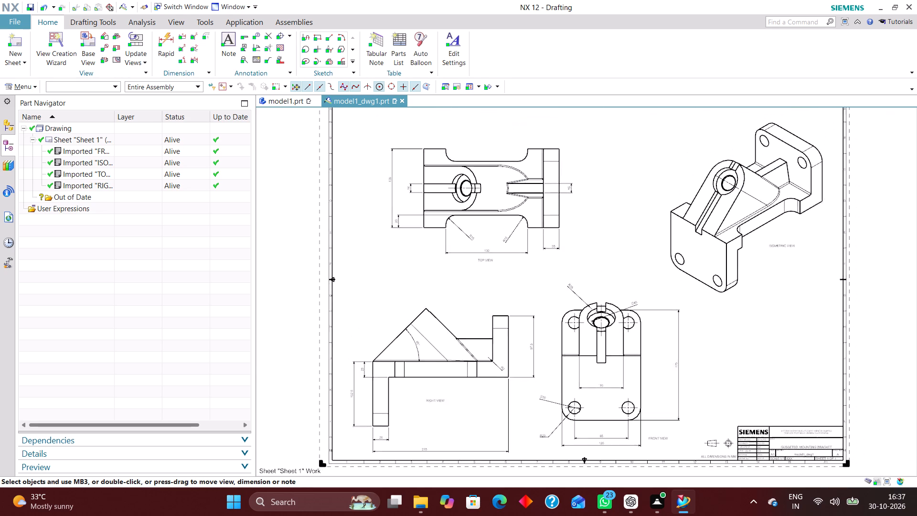
left_click(85, 86)
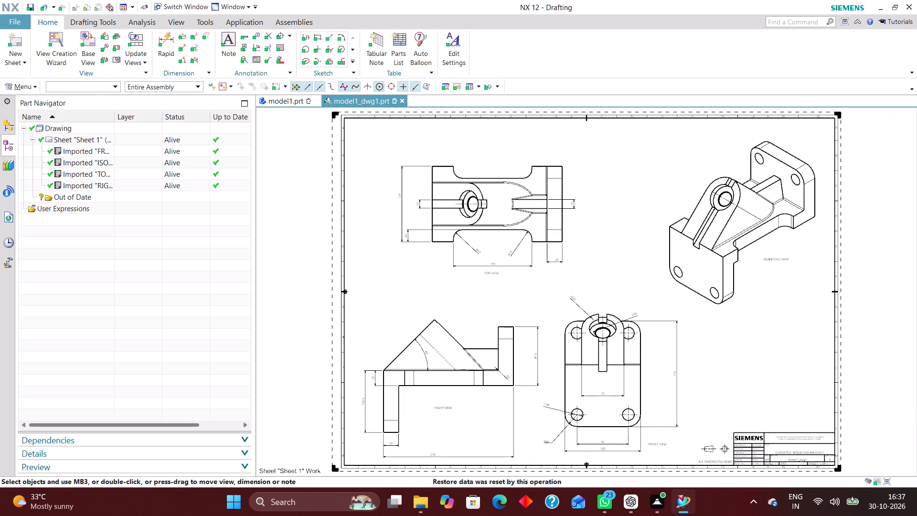
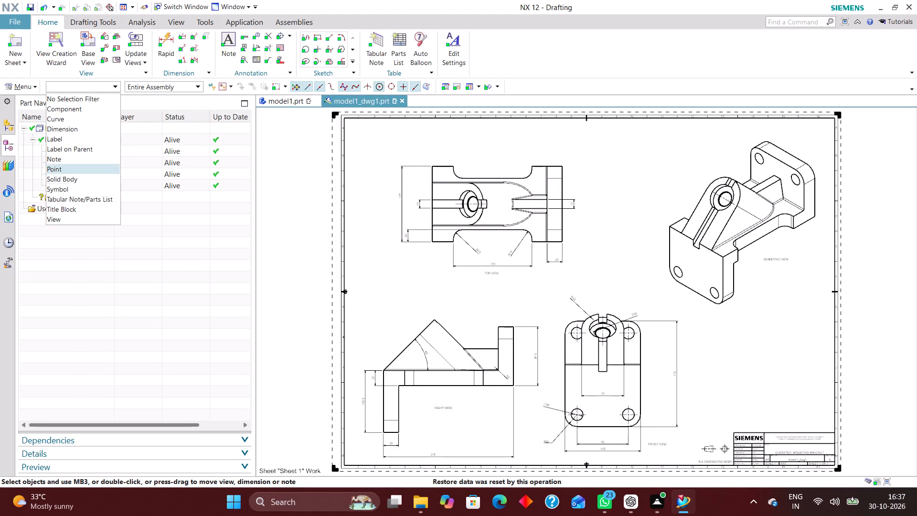
Assign all dimensions on the drawing sheet to layer 223.
left_click(79, 129)
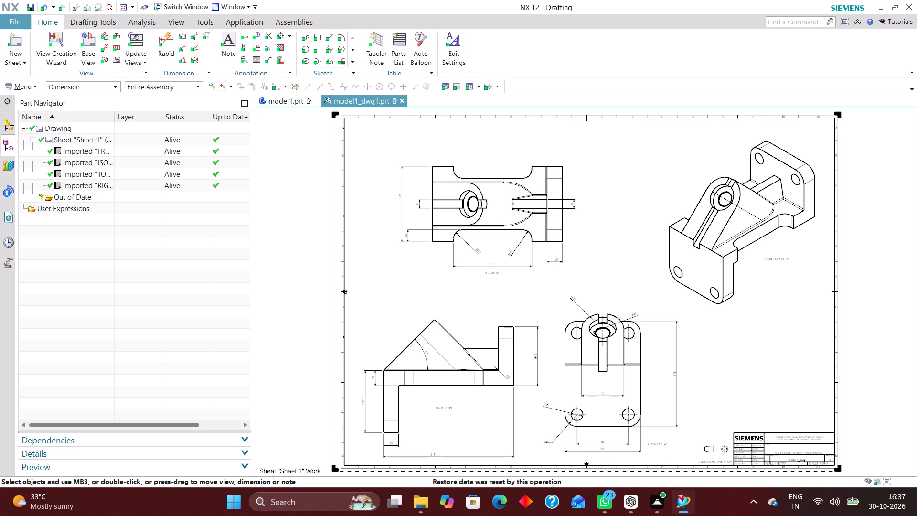
key("ctrl+a")
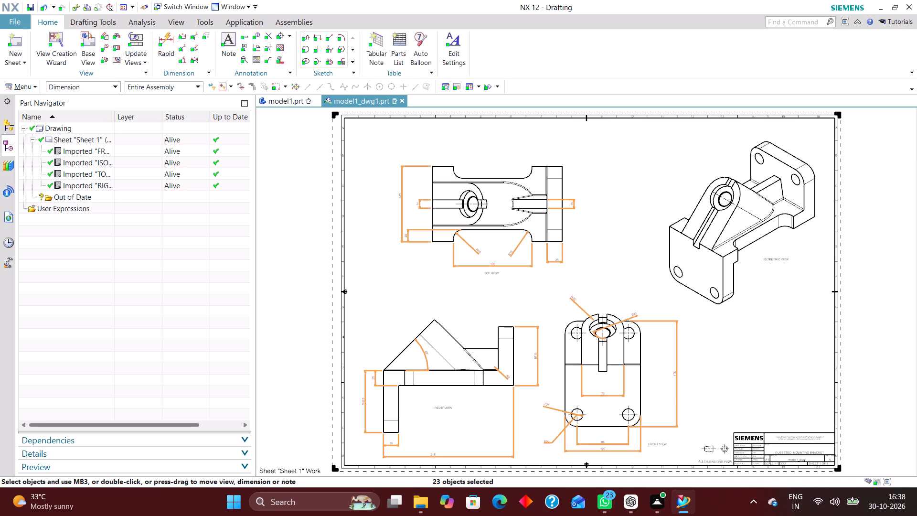
key("ctrl+j")
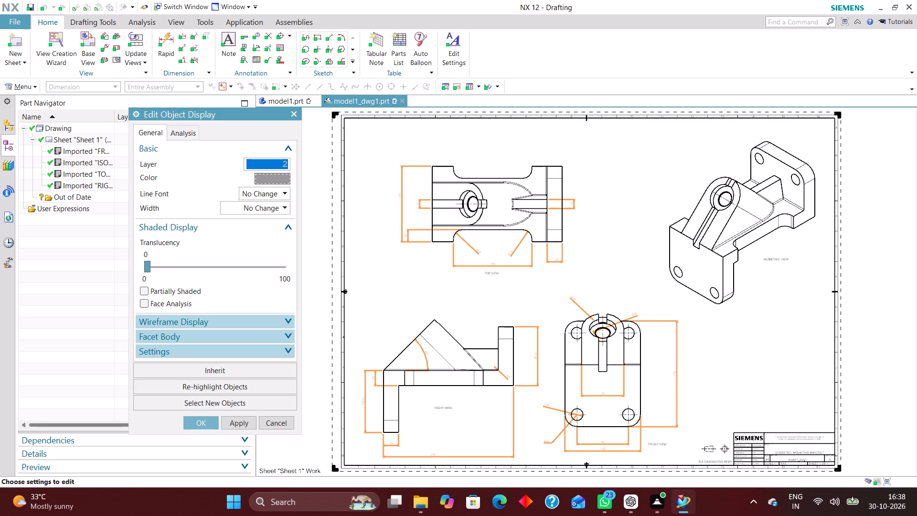
type("223")
key("Return")
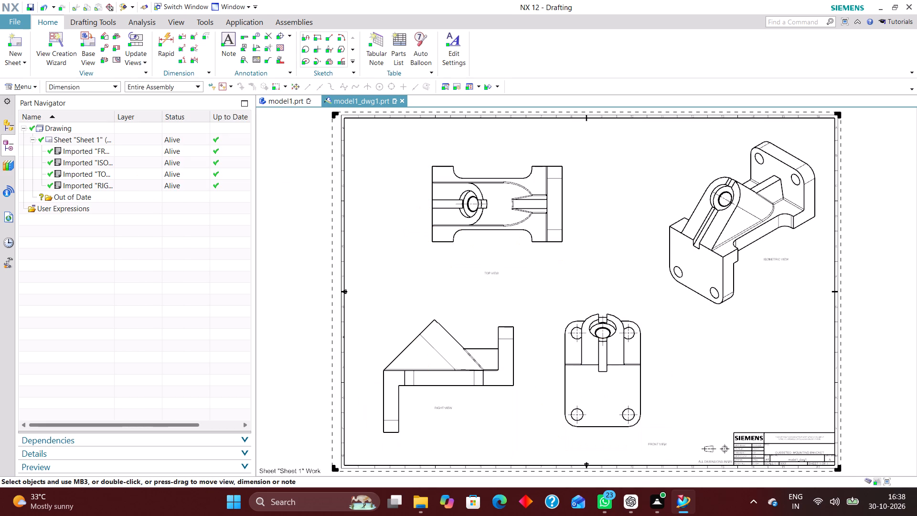
Assign all notes on the drawing sheet, including the view labels, to layer 224.
left_click(88, 86)
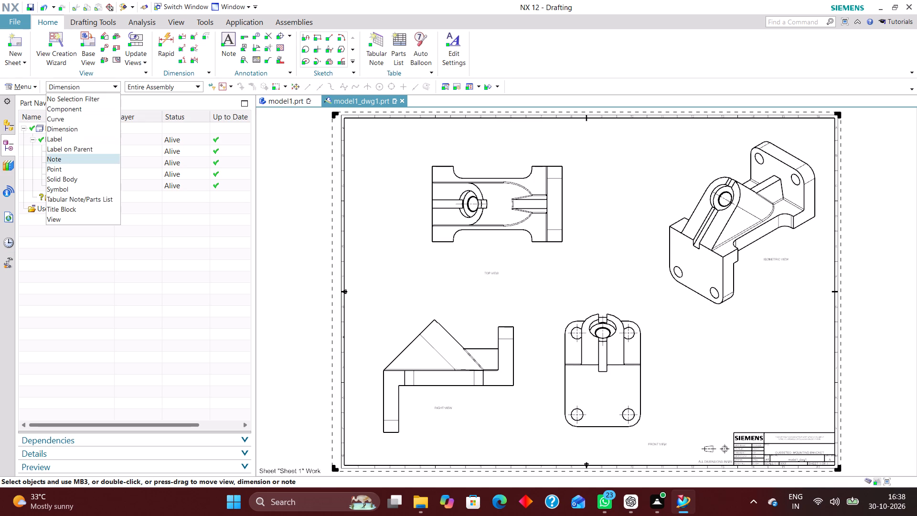
left_click(65, 156)
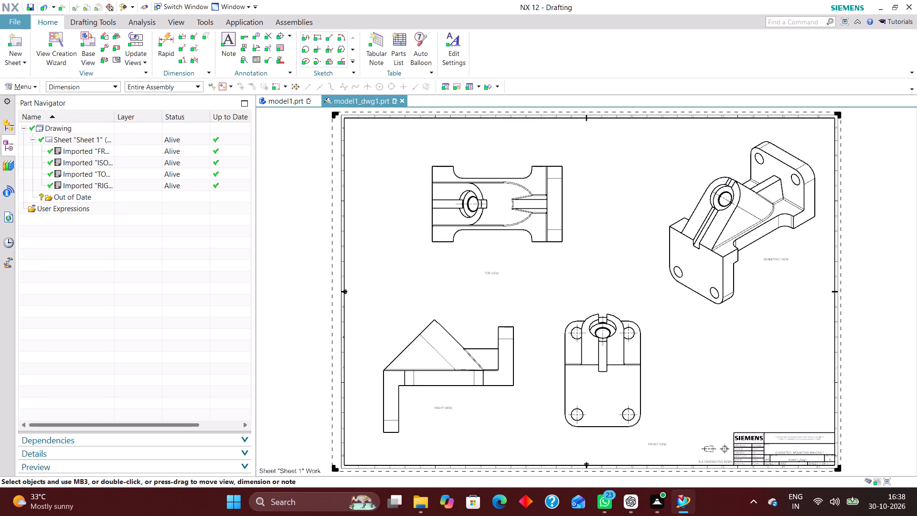
key("ctrl+a")
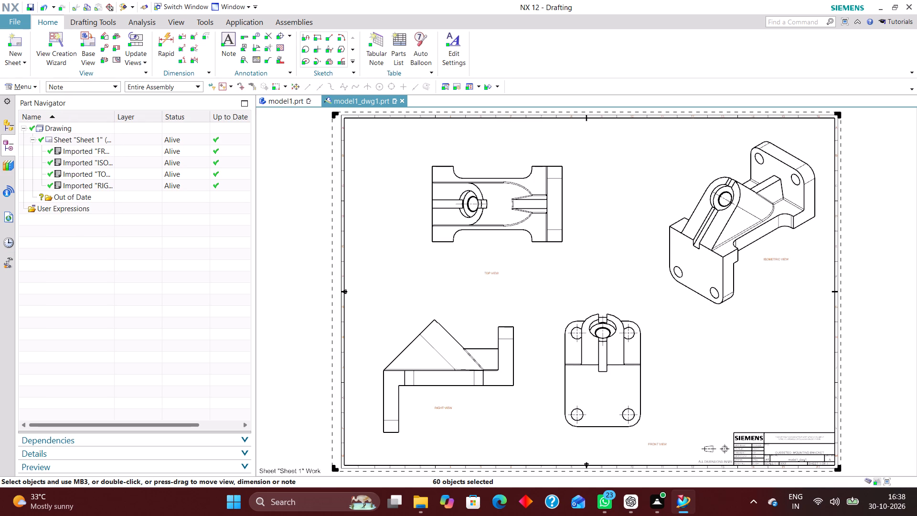
key("ctrl+j")
type("22")
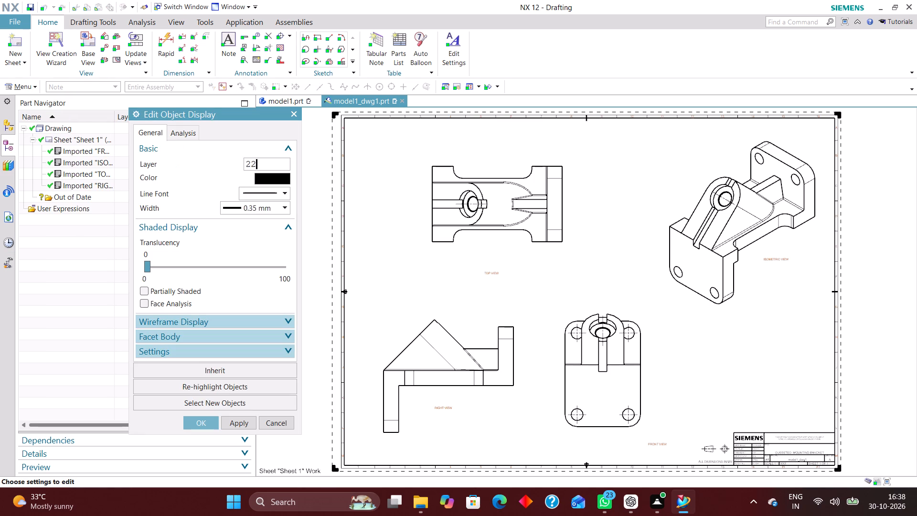
key("4")
key("Return")
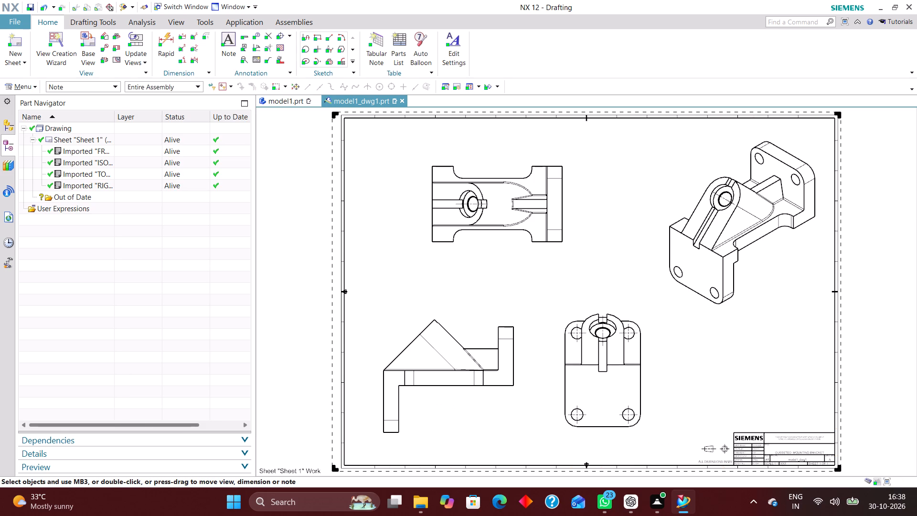
Assign all symbols on the drawing sheet, including the hole centre marks, to layer 225.
left_click(85, 83)
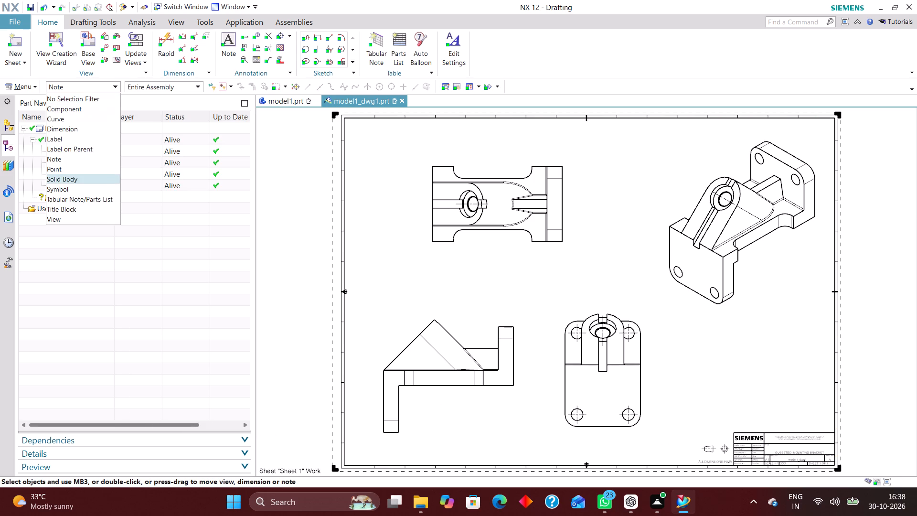
left_click(79, 187)
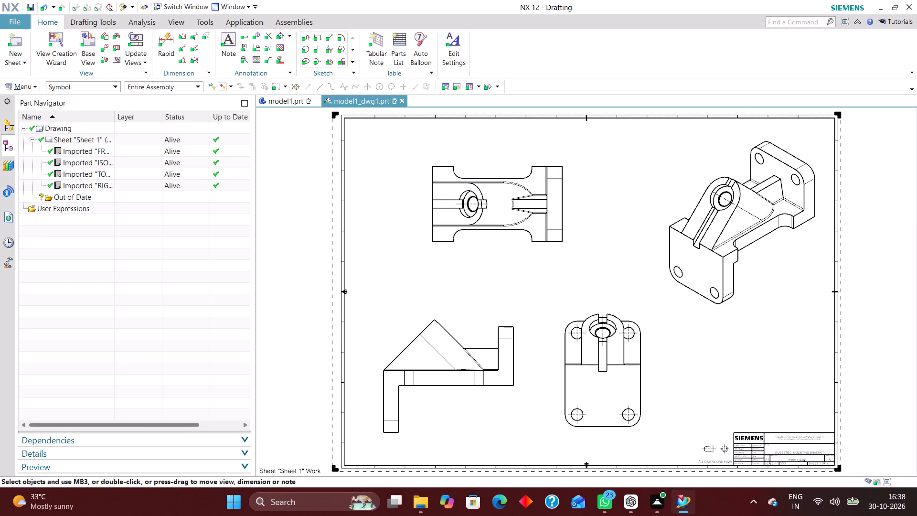
key("ctrl+a")
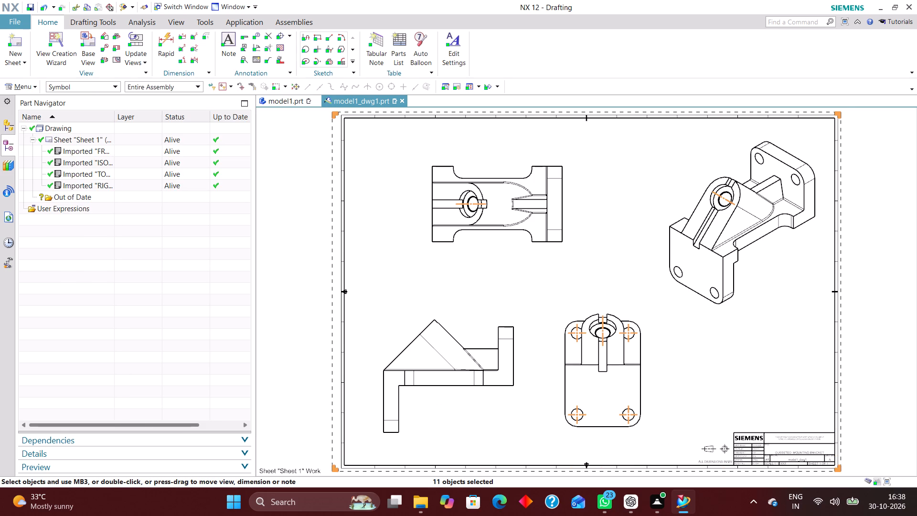
key("ctrl+j")
type("225")
key("Return")
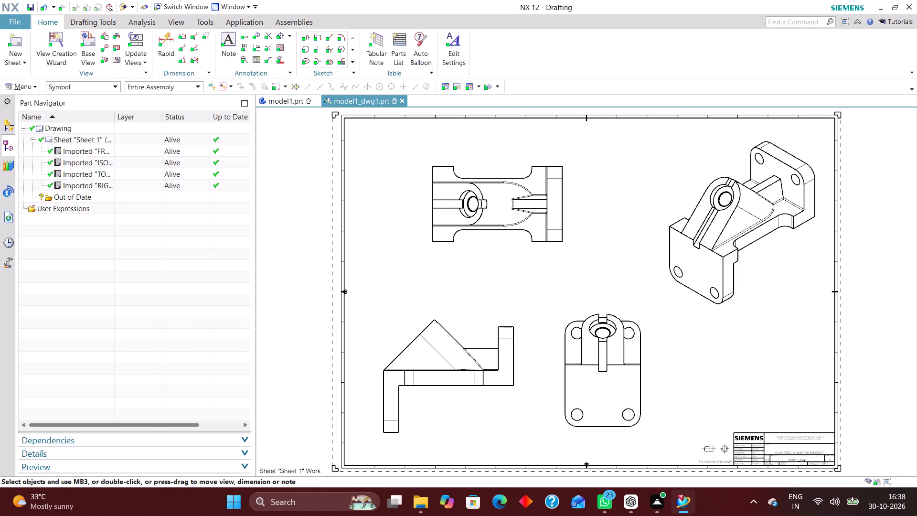
Check which layer the title block is assigned to in its object display settings.
left_click(72, 84)
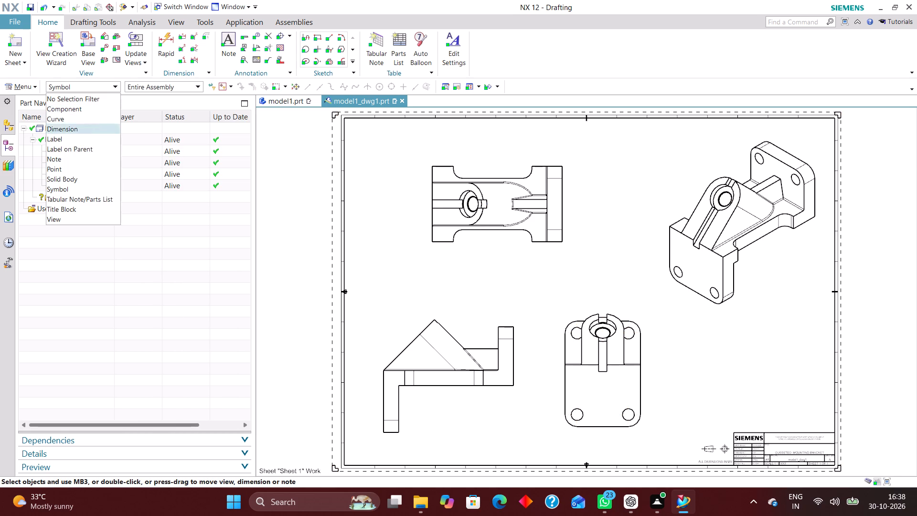
left_click(85, 212)
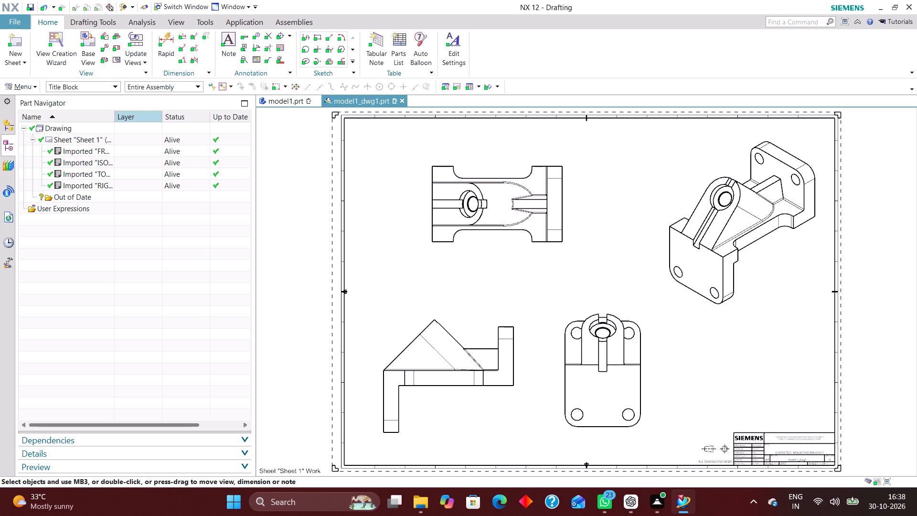
key("ctrl+a")
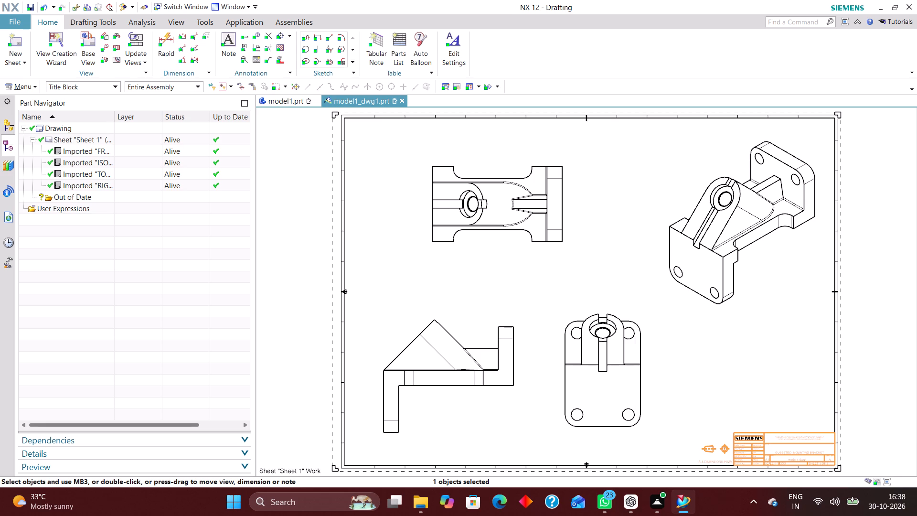
key("ctrl+j")
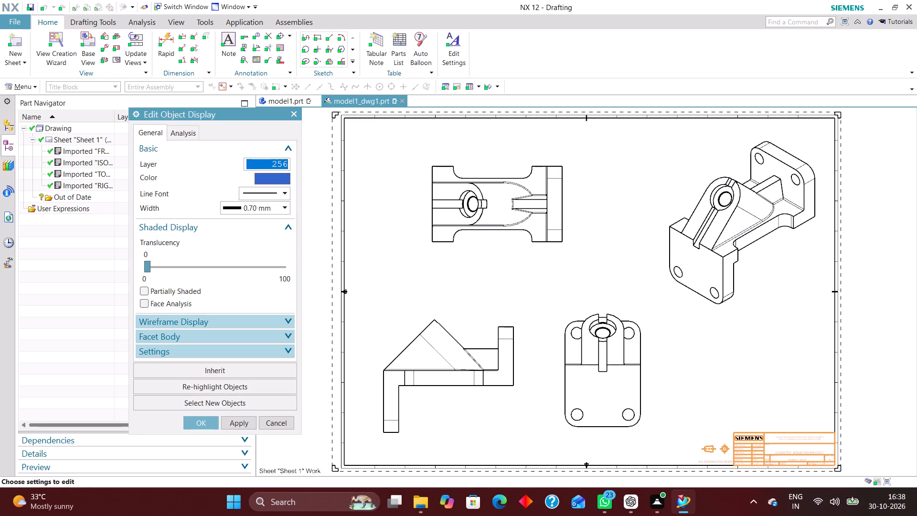
left_click(280, 420)
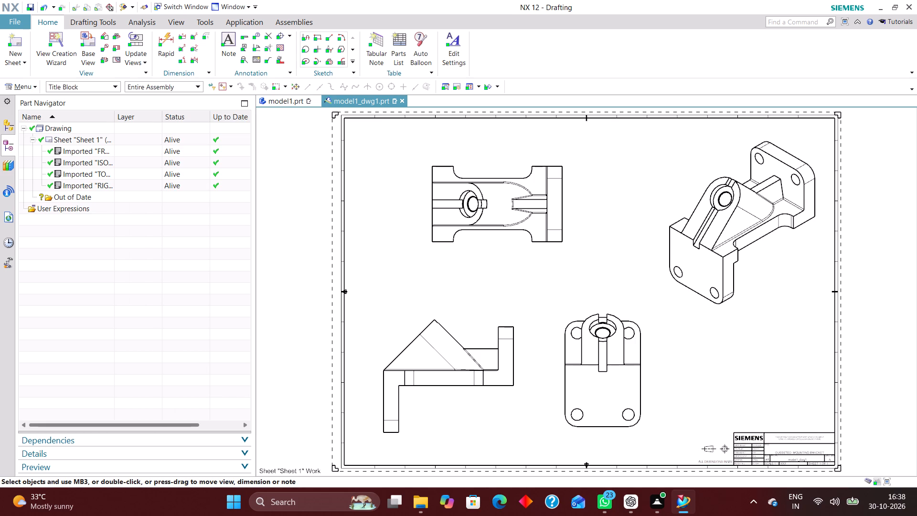
left_click(110, 86)
left_click(105, 91)
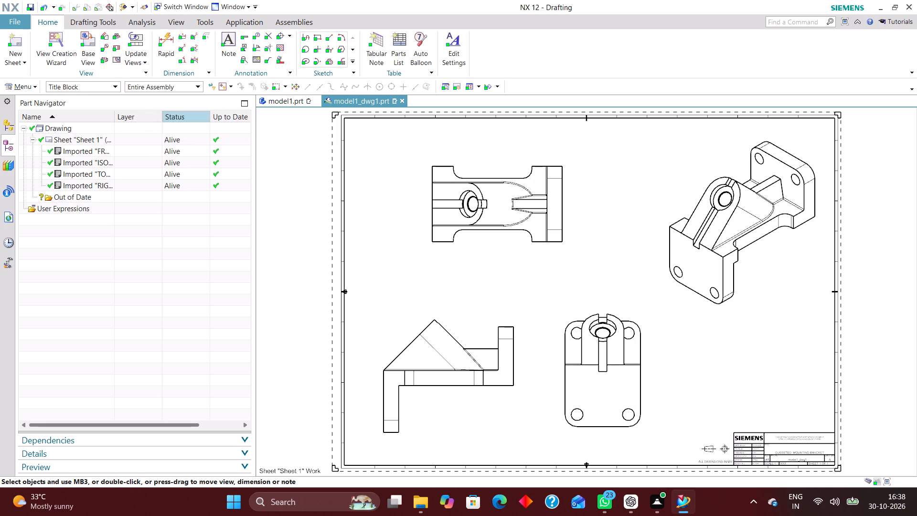
Turn on all layers, including 223, 224 and 225, in the Layer Settings.
key("ctrl+l")
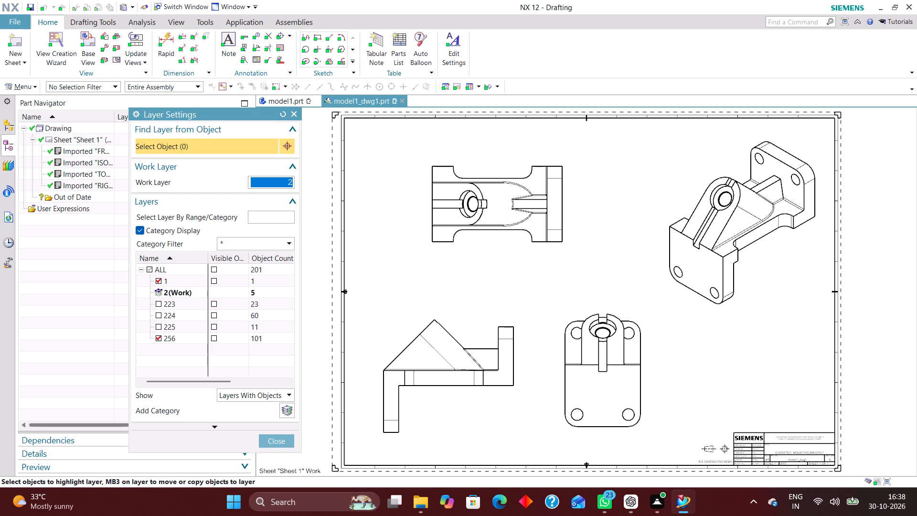
left_click(149, 268)
left_click(284, 440)
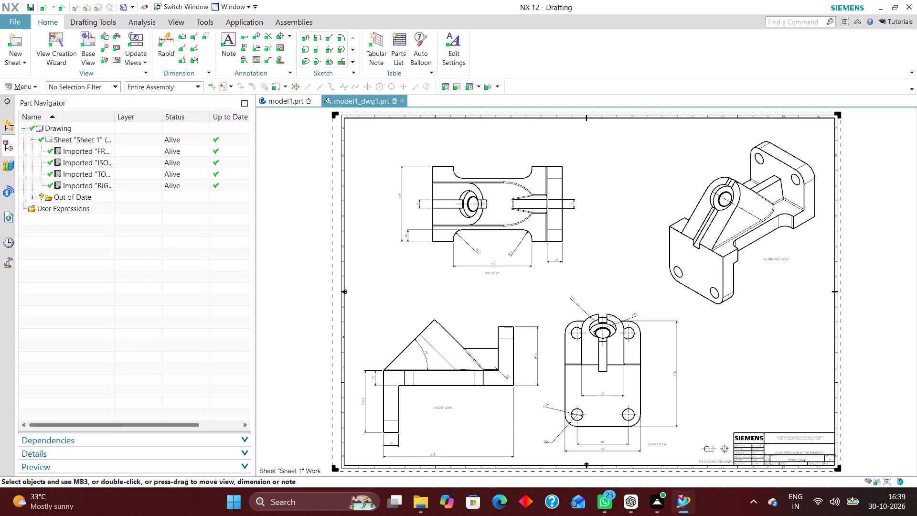
Update the display of the whole drawing sheet.
right_click_drag(644, 171, 550, 281)
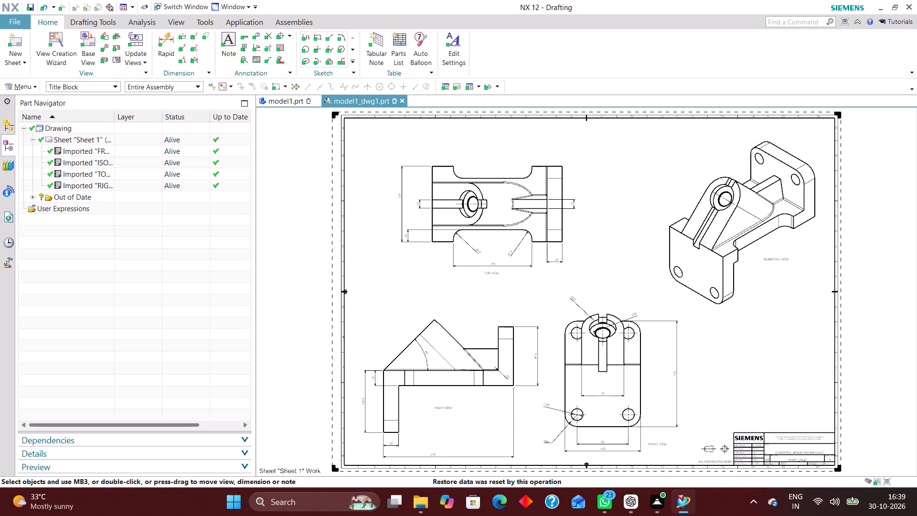
right_click(464, 343)
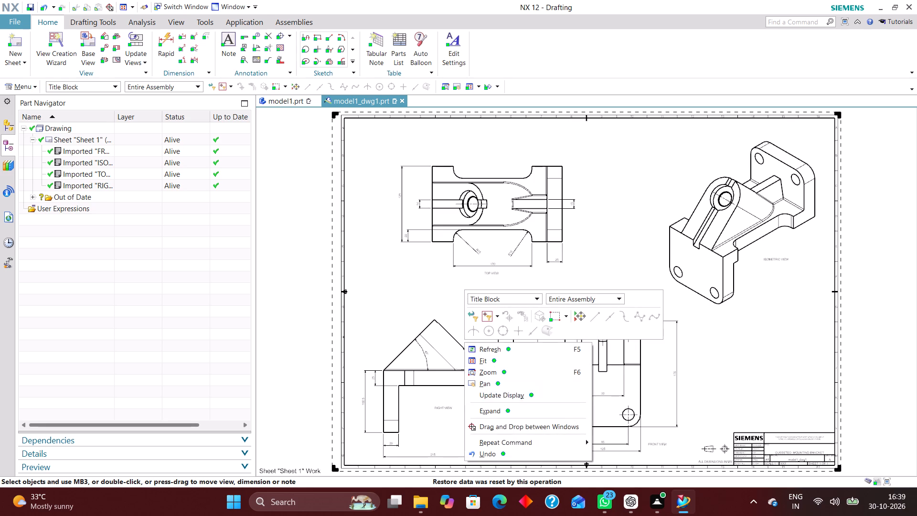
left_click(501, 394)
right_click(465, 304)
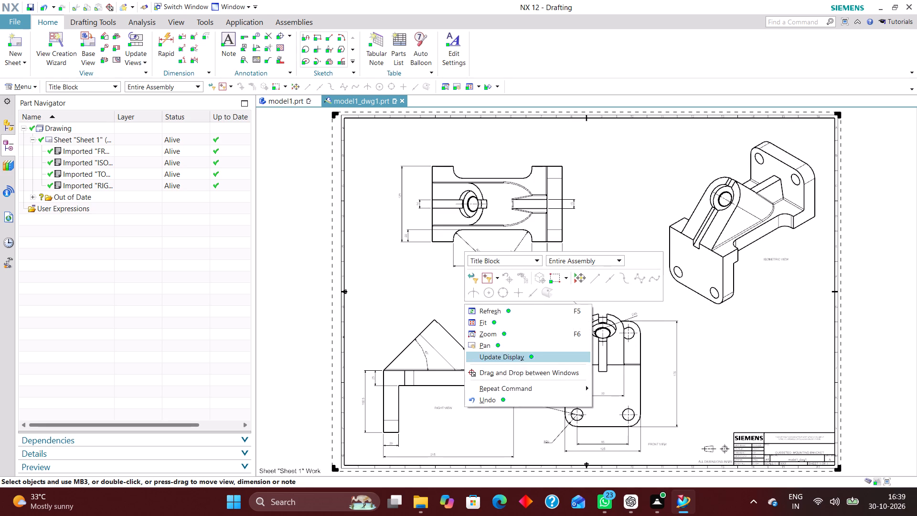
left_click(505, 355)
right_click(481, 350)
left_click(526, 399)
right_click(460, 301)
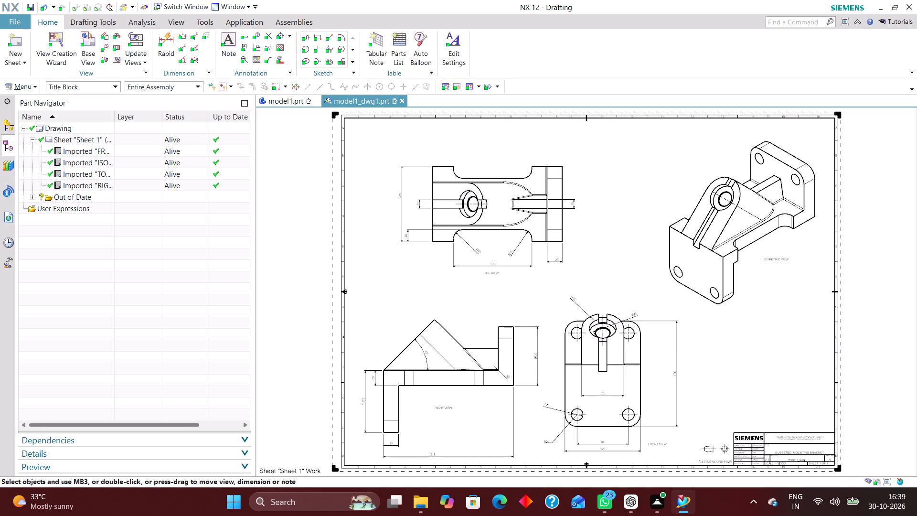
left_click(494, 352)
right_click(469, 314)
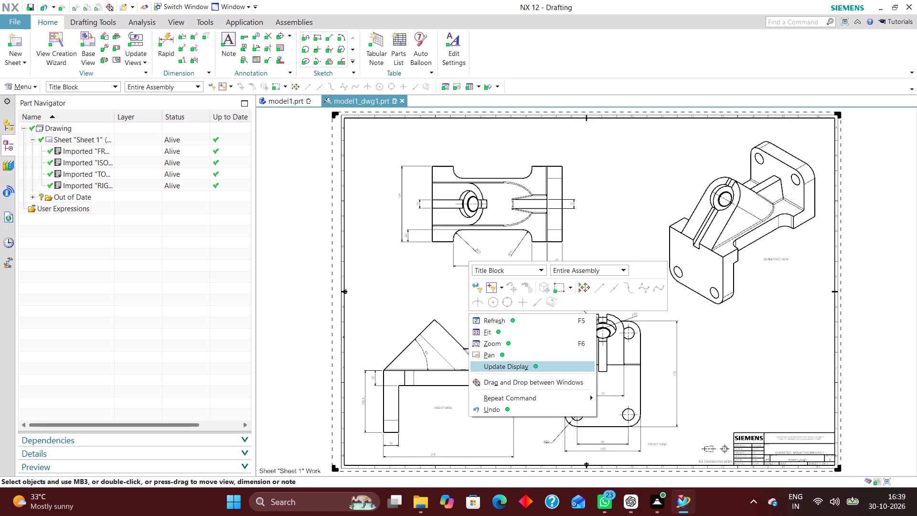
left_click(510, 364)
right_click(476, 316)
left_click(515, 368)
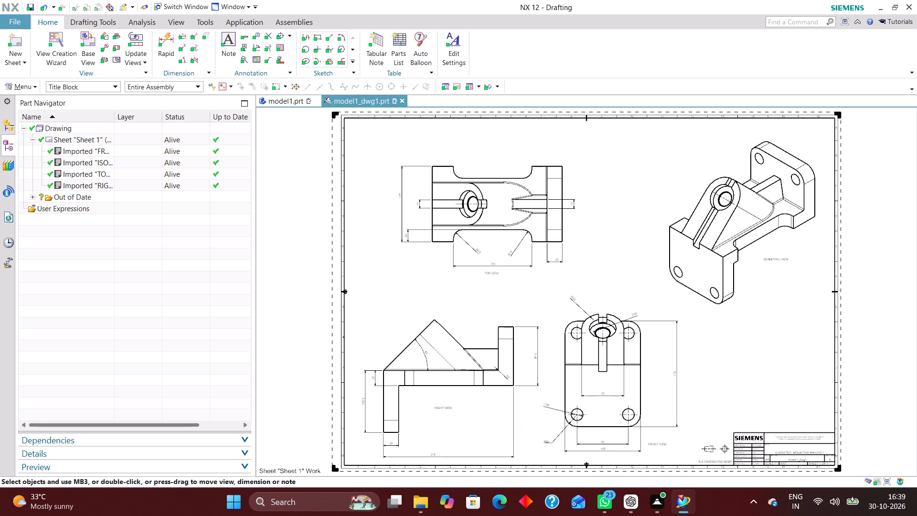
right_click(468, 305)
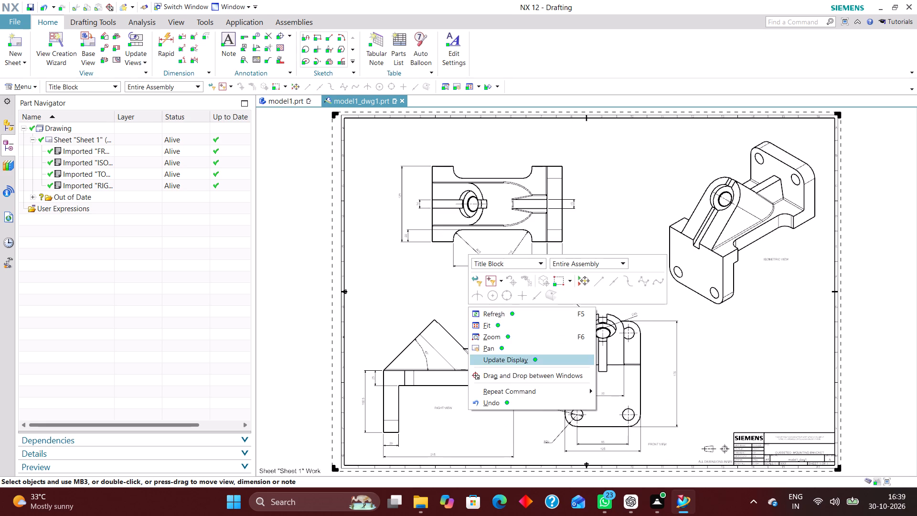
left_click(516, 360)
right_click(458, 306)
left_click(492, 352)
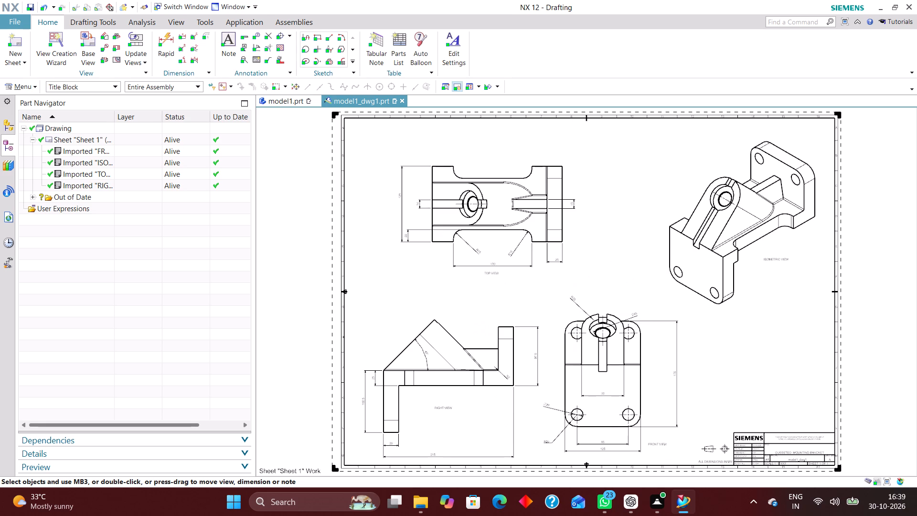
left_click(523, 290)
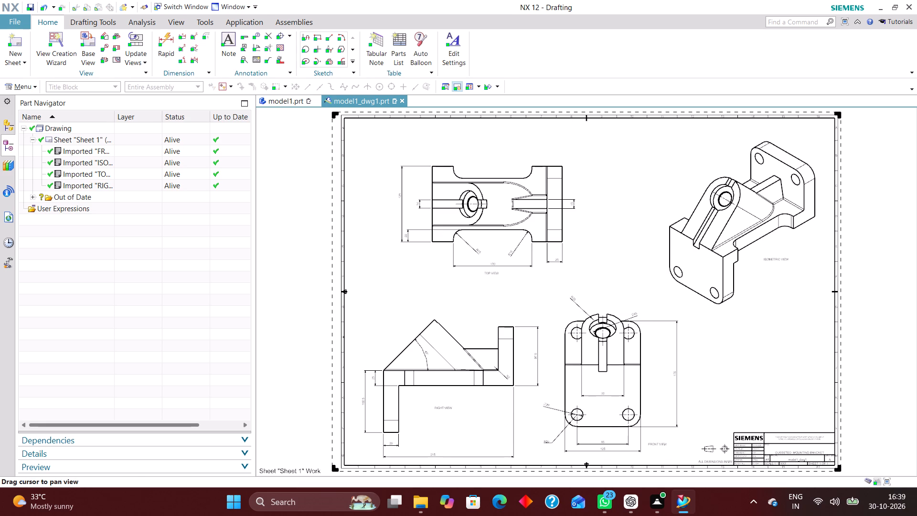
key("Escape")
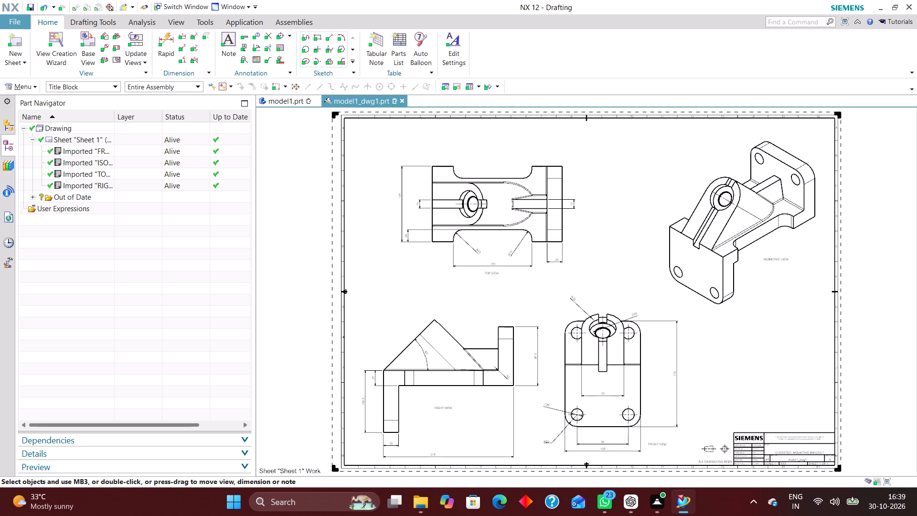
right_click(478, 307)
left_click(522, 362)
right_click(478, 315)
left_click(511, 368)
Examine the drawing views with their dimensions and labels up close and across the full sheet.
scroll(492, 315, "up", 2)
scroll(493, 323, "down", 1)
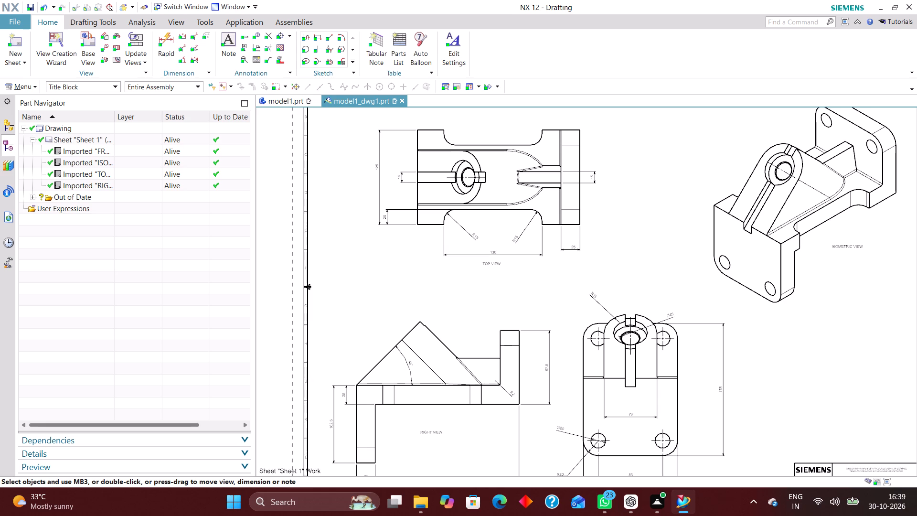
scroll(531, 263, "down", 3)
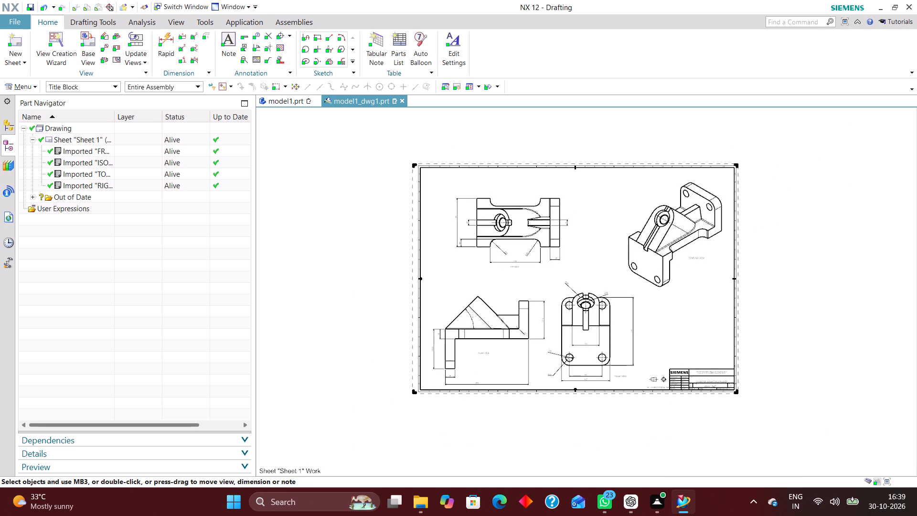
scroll(565, 280, "up", 3)
right_click_drag(606, 197, 518, 349)
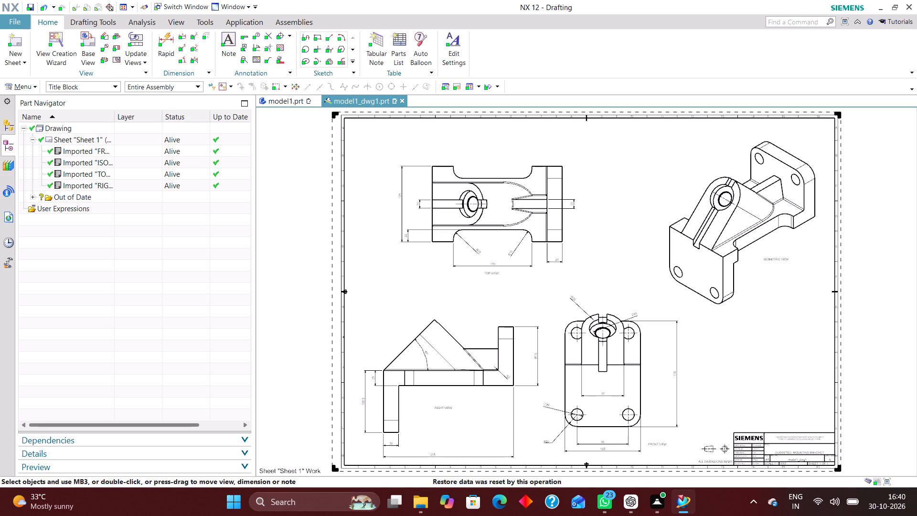
scroll(581, 216, "down", 2)
scroll(599, 260, "up", 6)
scroll(578, 204, "down", 1)
right_click_drag(597, 188, 552, 302)
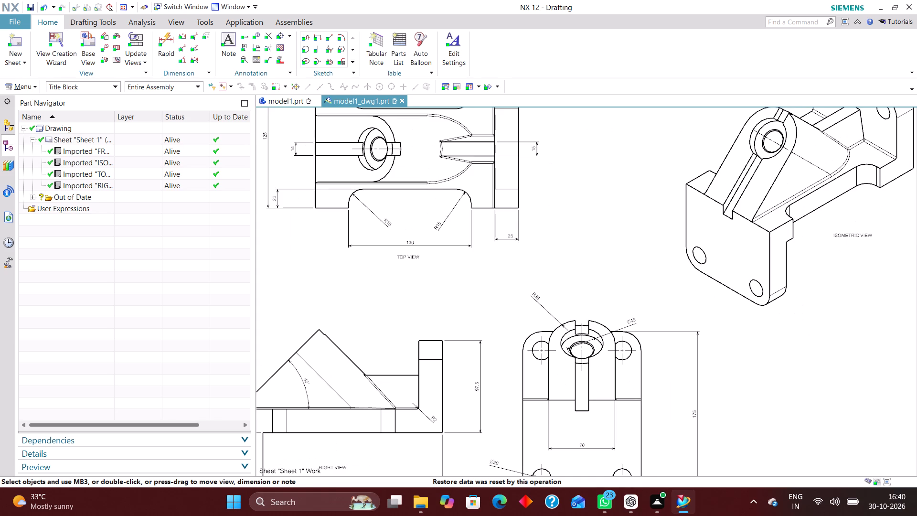
right_click_drag(552, 302, 558, 290)
right_click_drag(597, 250, 497, 312)
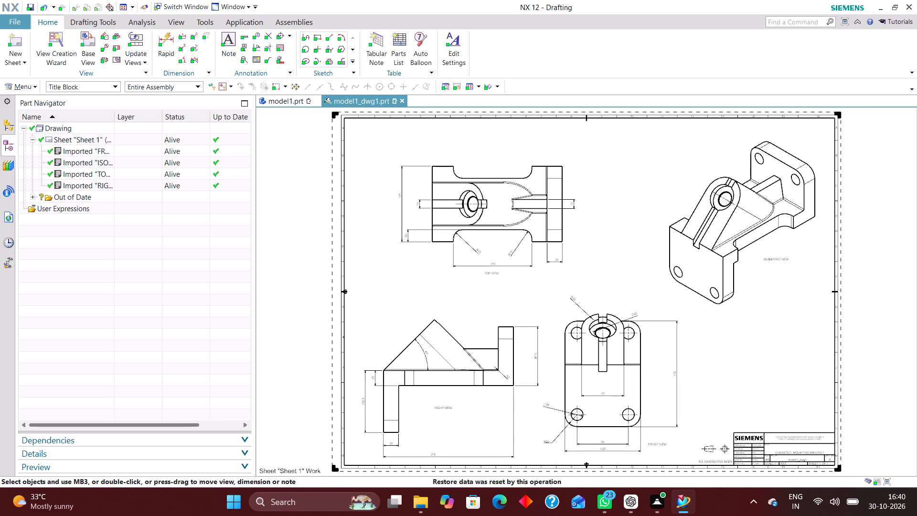
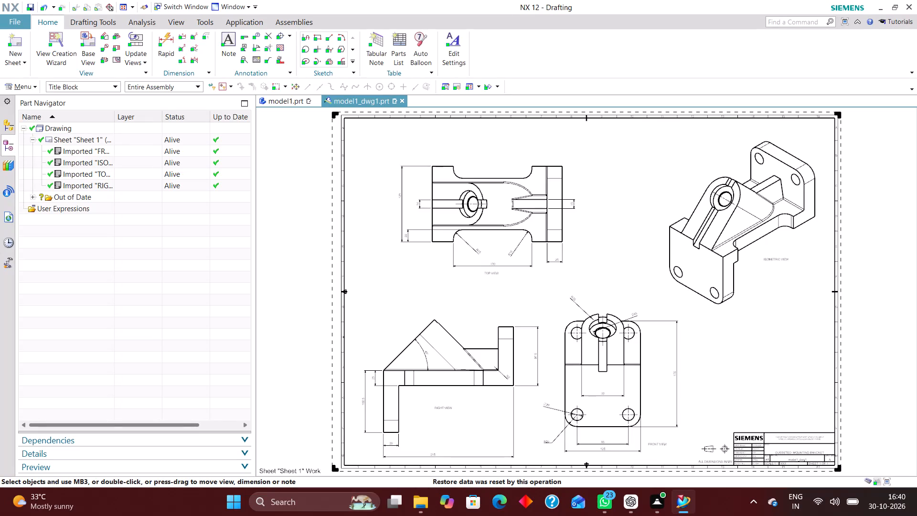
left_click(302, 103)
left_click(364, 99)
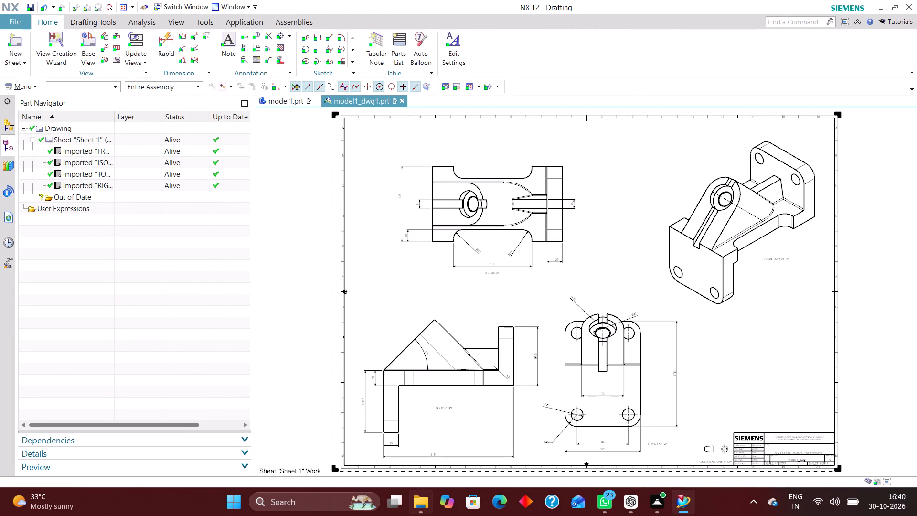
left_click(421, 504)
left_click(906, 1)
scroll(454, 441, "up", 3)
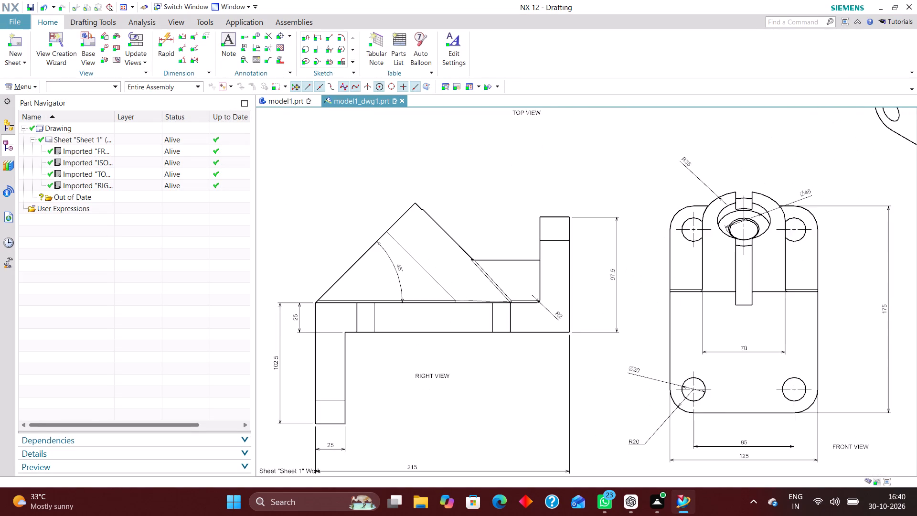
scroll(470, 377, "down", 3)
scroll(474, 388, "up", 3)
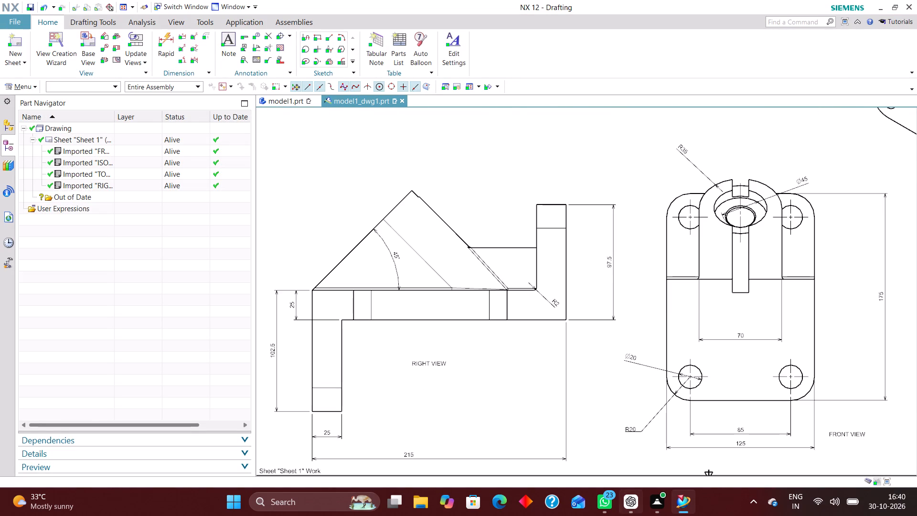
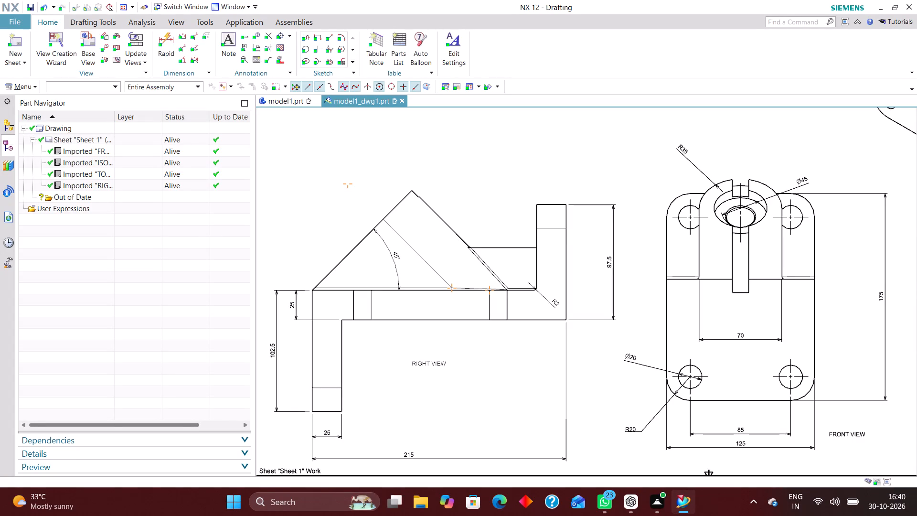
Review the full Sheet 1 layout, including the four bracket views and the title block.
scroll(492, 242, "down", 2)
scroll(526, 308, "down", 2)
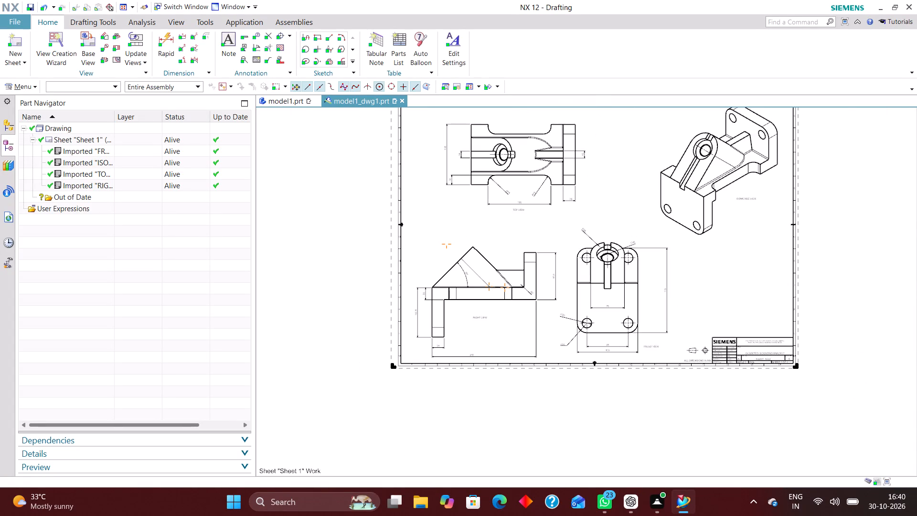
scroll(568, 224, "up", 2)
right_click_drag(661, 142, 590, 280)
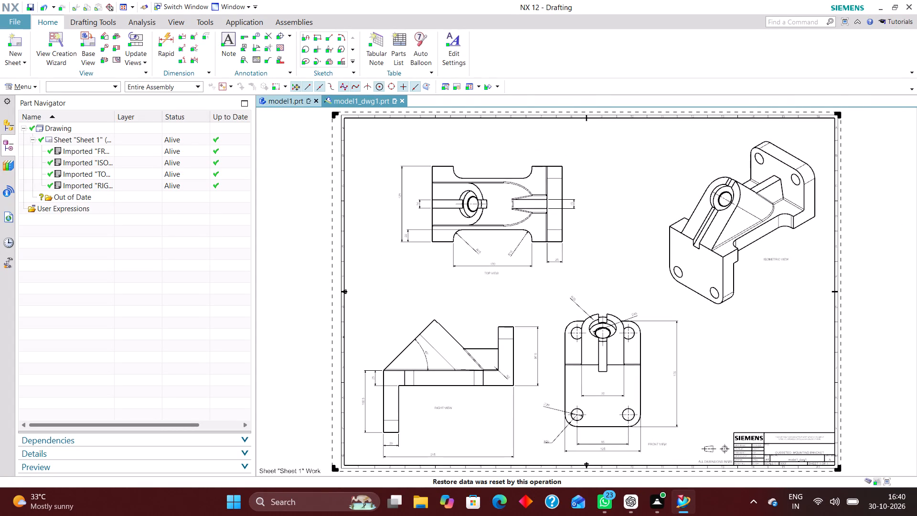
Switch to model1.prt and examine the bracket from several angles, finishing in the isometric orientation.
left_click(296, 102)
scroll(556, 309, "down", 7)
scroll(617, 297, "up", 3)
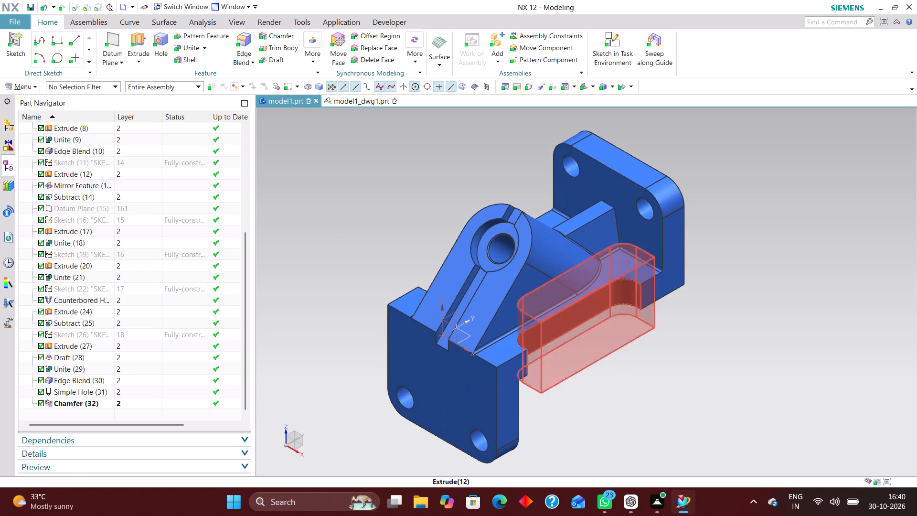
middle_click_drag(626, 316, 654, 265)
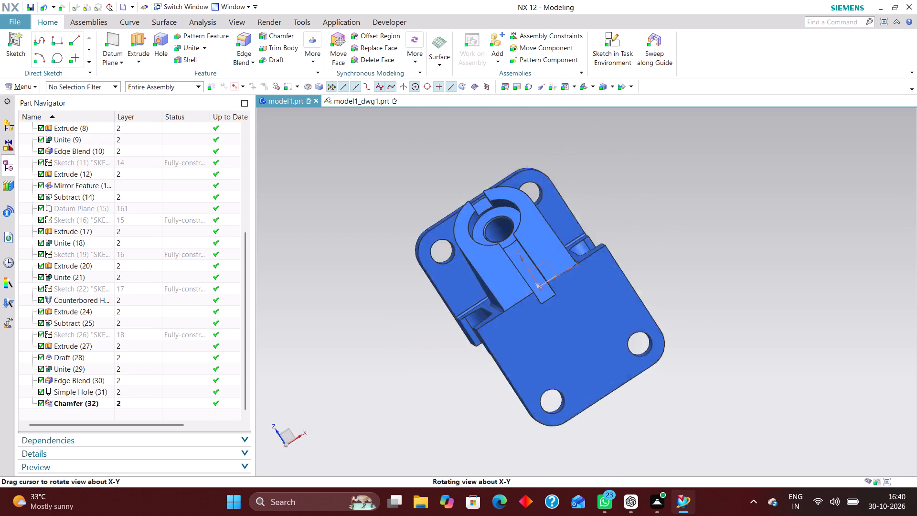
middle_click_drag(654, 265, 581, 296)
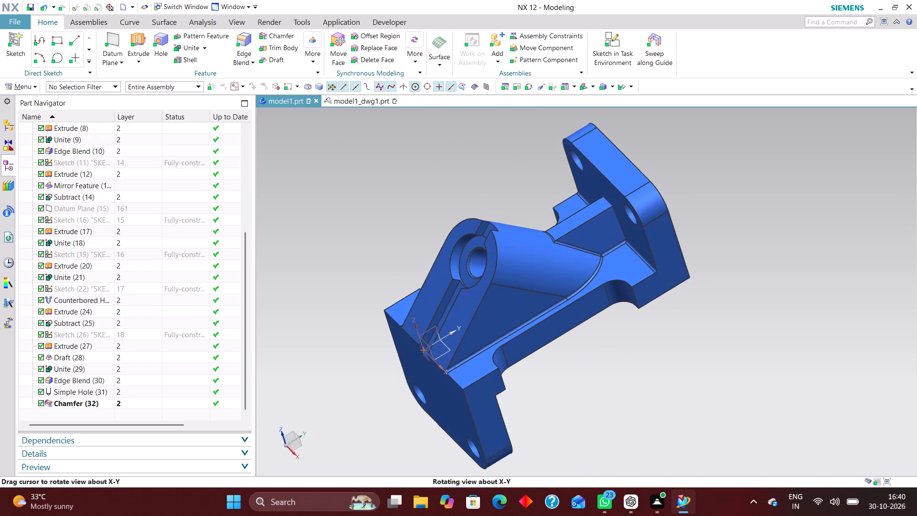
middle_click_drag(581, 296, 582, 269)
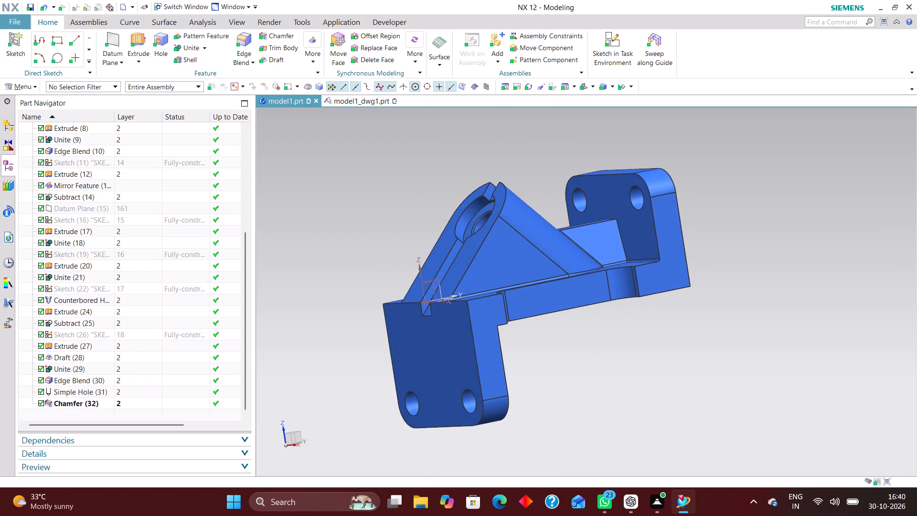
key("End")
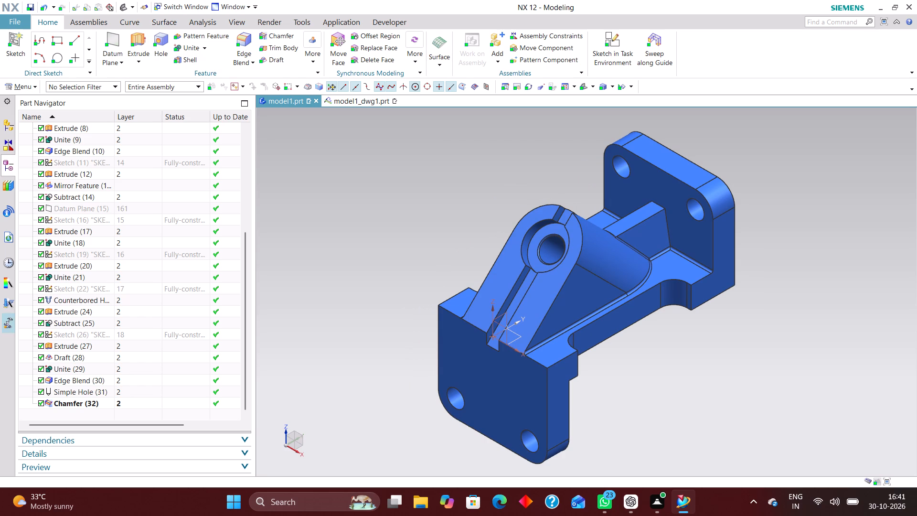
Return to the model1_dwg1.prt drawing and check the sheet, looking closely at the top view's lower dimensions and label.
left_click(363, 98)
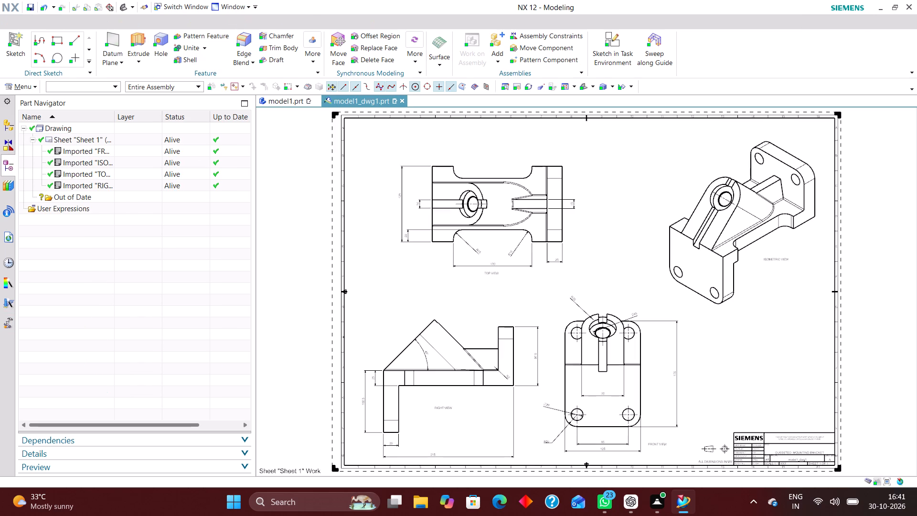
scroll(522, 237, "down", 4)
scroll(529, 263, "up", 5)
right_click_drag(616, 170, 511, 339)
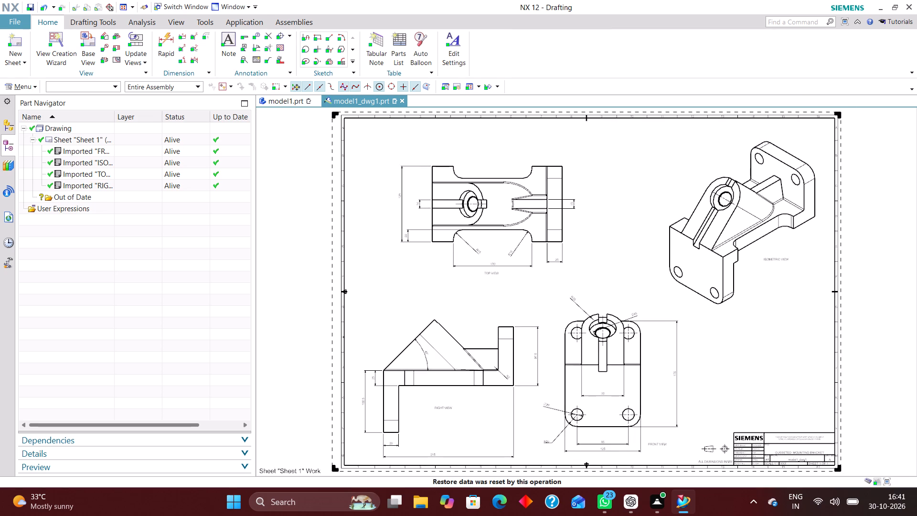
scroll(531, 251, "up", 4)
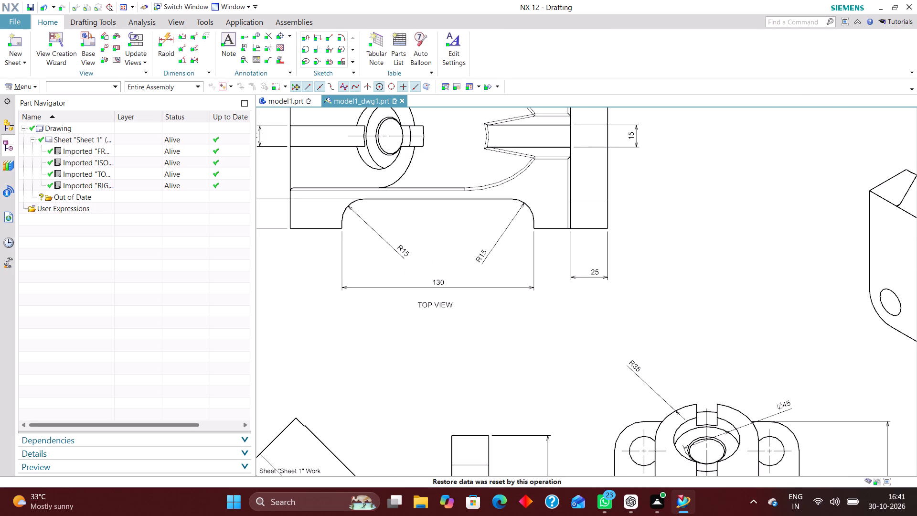
scroll(410, 252, "up", 2)
scroll(407, 254, "down", 1)
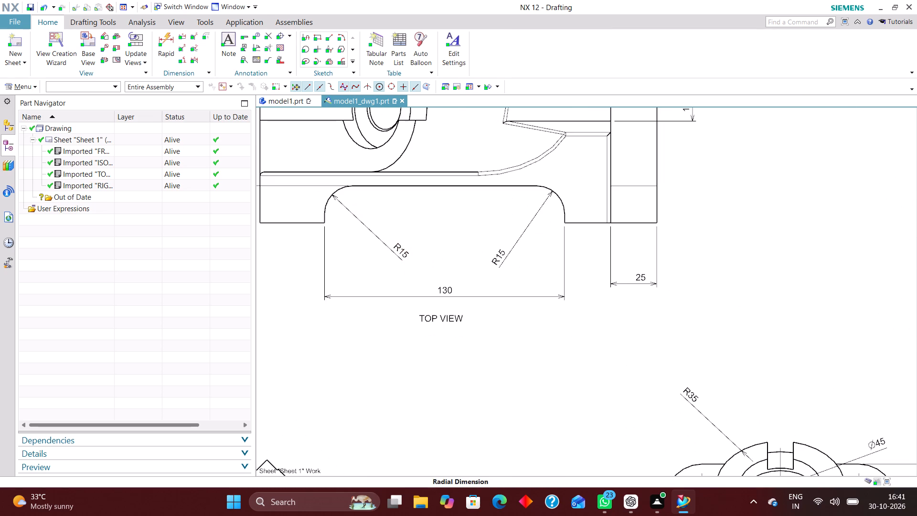
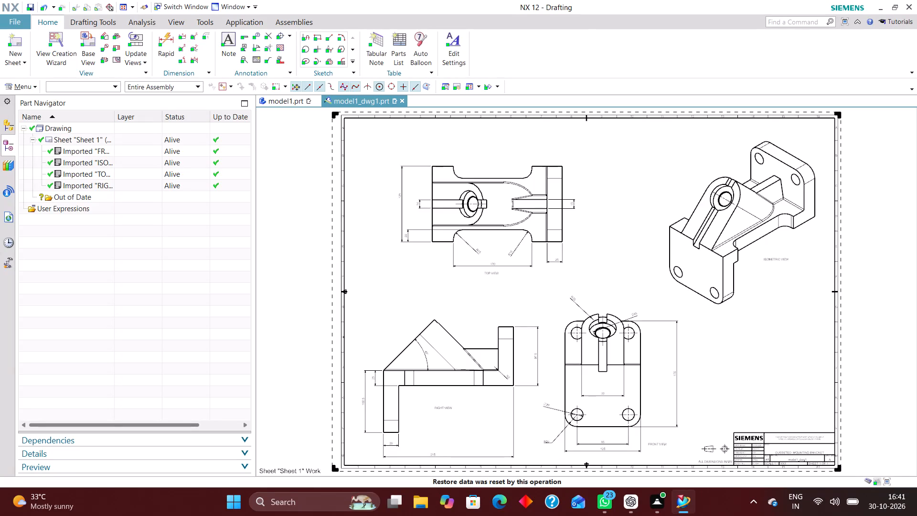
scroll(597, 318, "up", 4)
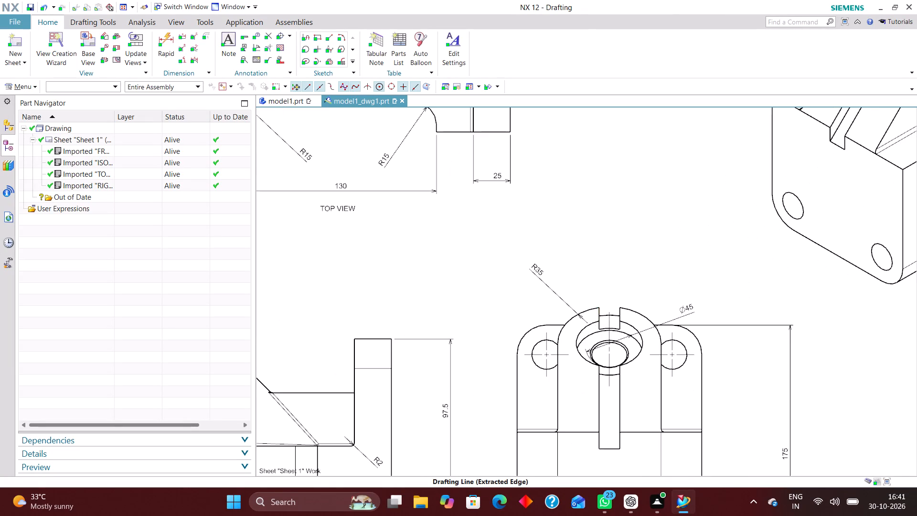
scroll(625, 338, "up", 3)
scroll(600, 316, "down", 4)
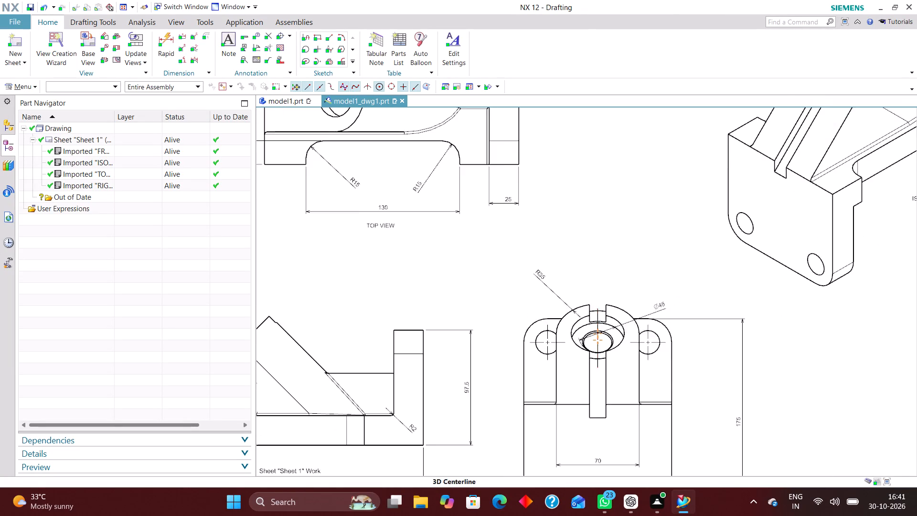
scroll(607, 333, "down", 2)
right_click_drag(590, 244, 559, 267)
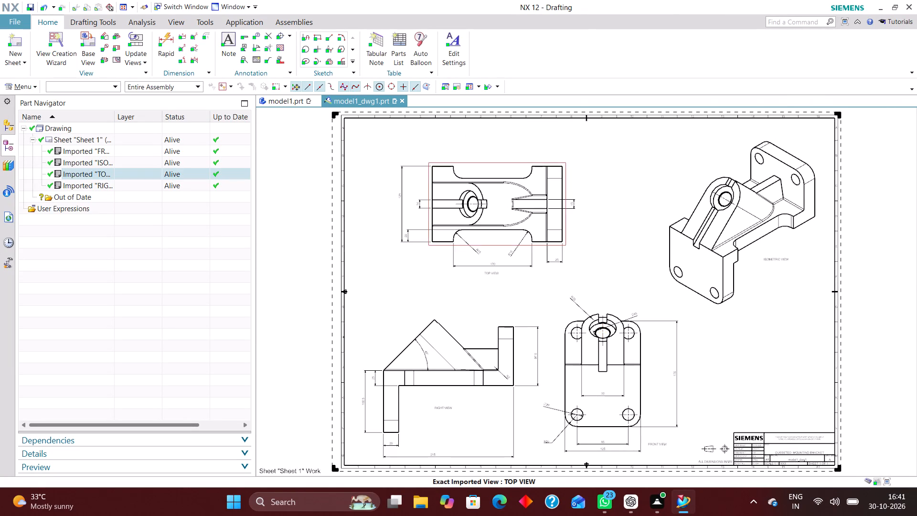